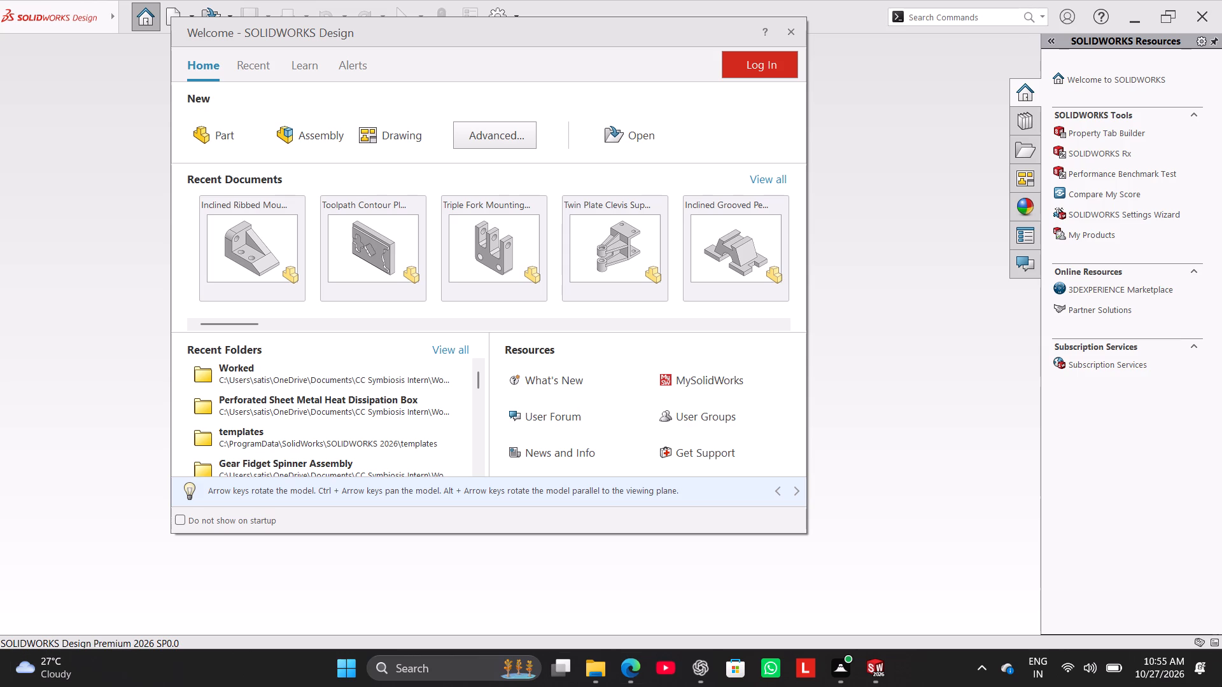
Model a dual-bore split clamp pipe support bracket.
Create a new part document.
left_click(230, 130)
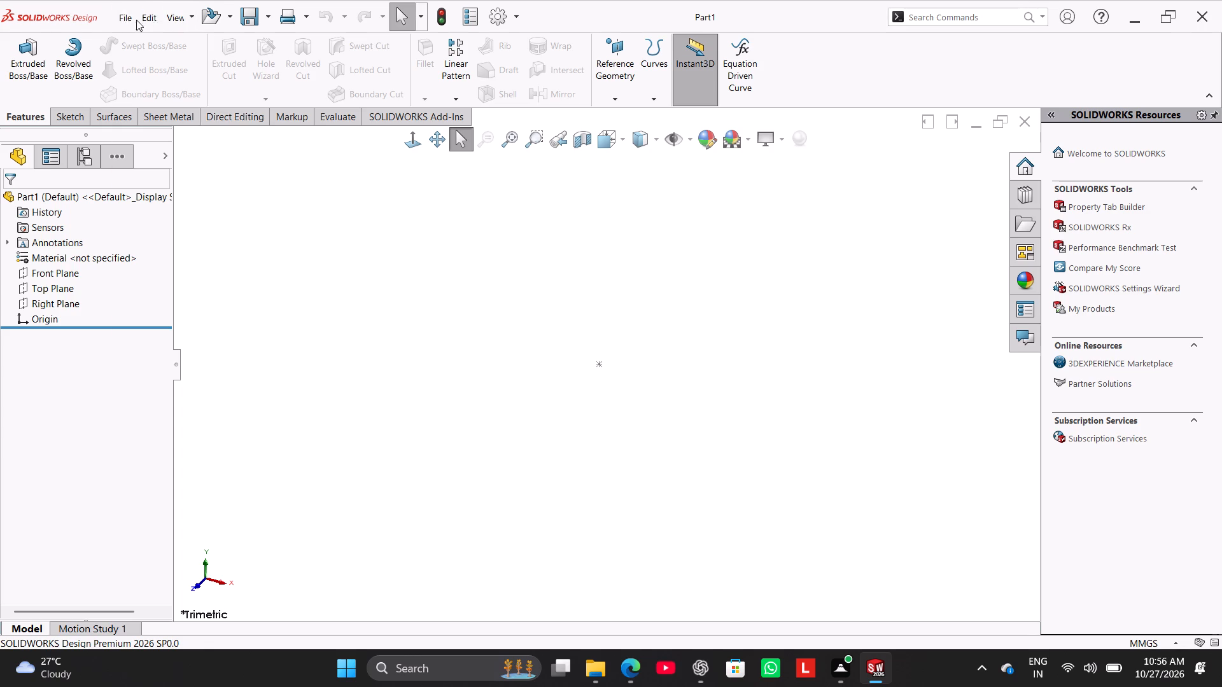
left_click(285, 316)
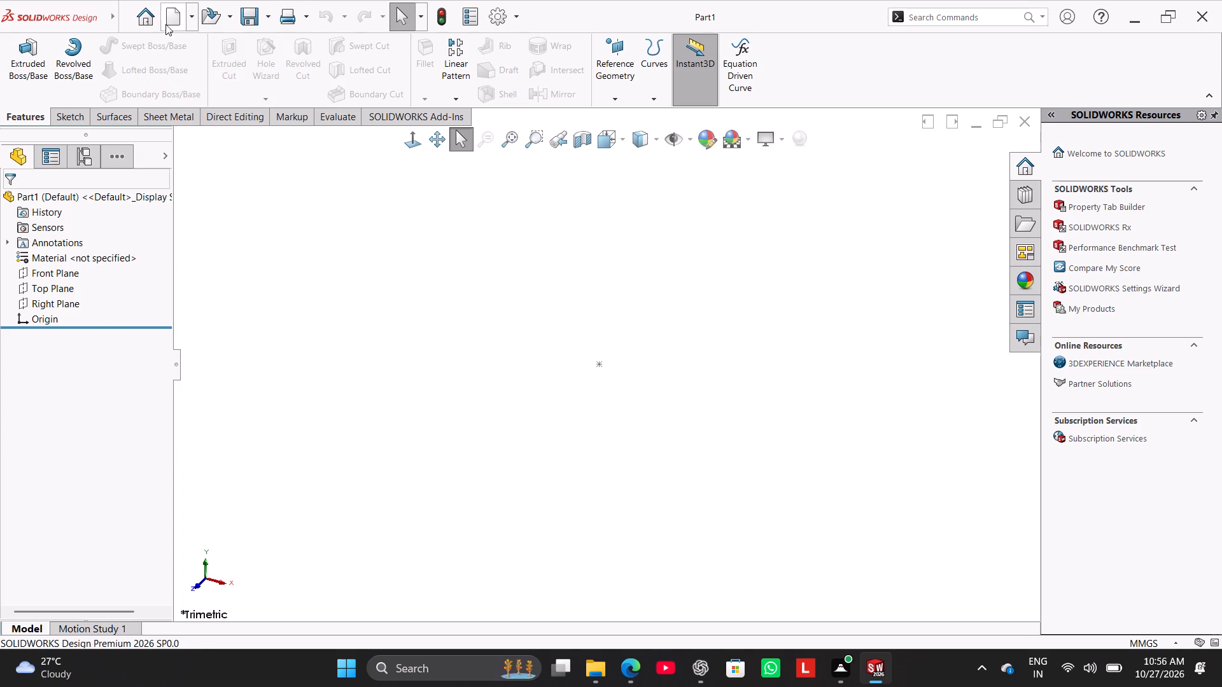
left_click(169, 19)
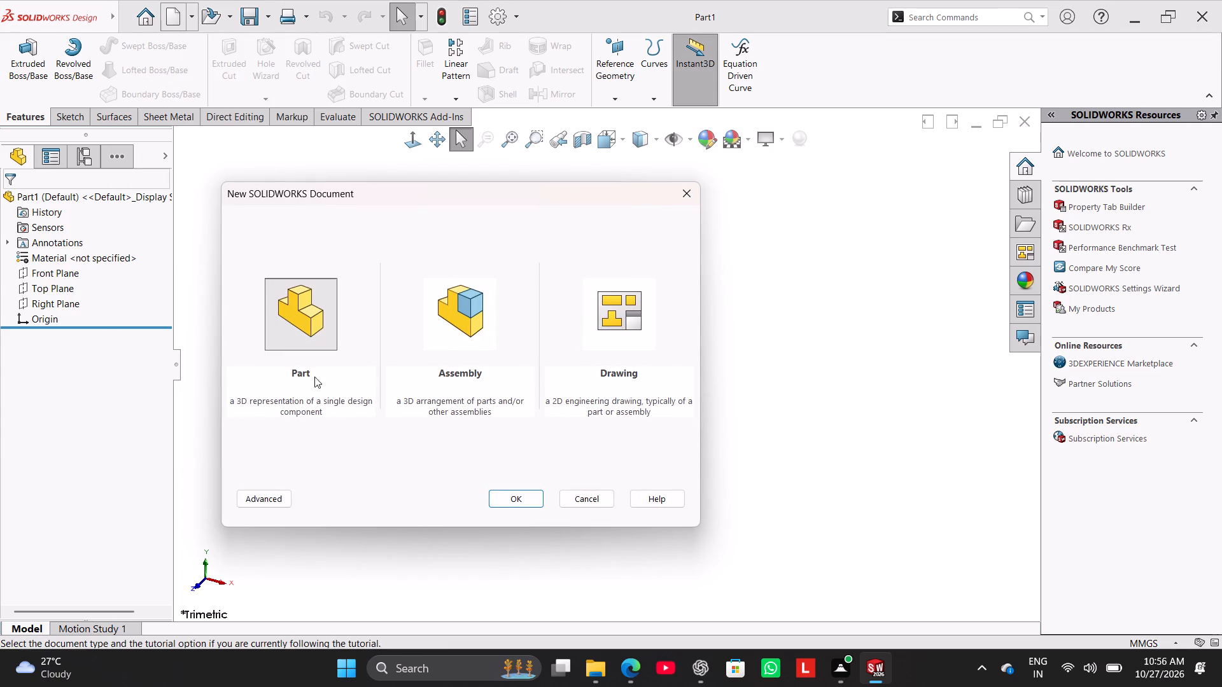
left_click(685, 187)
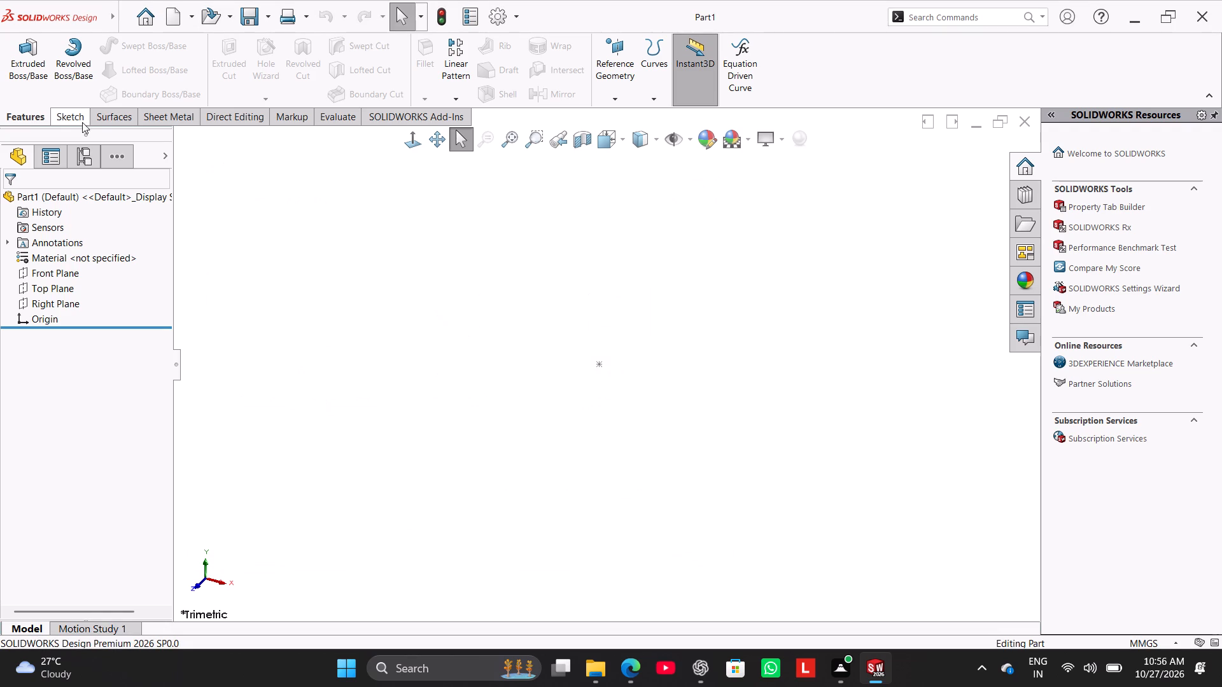
Start a sketch on the Front Plane and draw two concentric circles at the origin, radii about 58 mm and 36 mm.
left_click(80, 121)
left_click(20, 65)
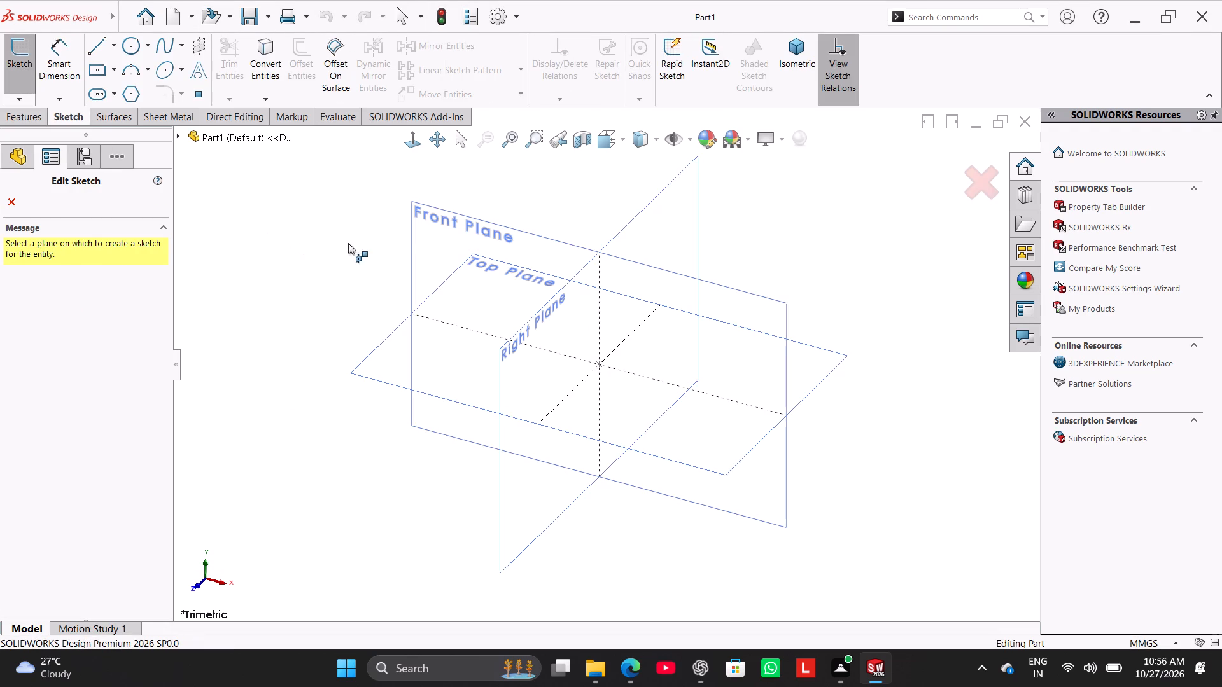
left_click(428, 234)
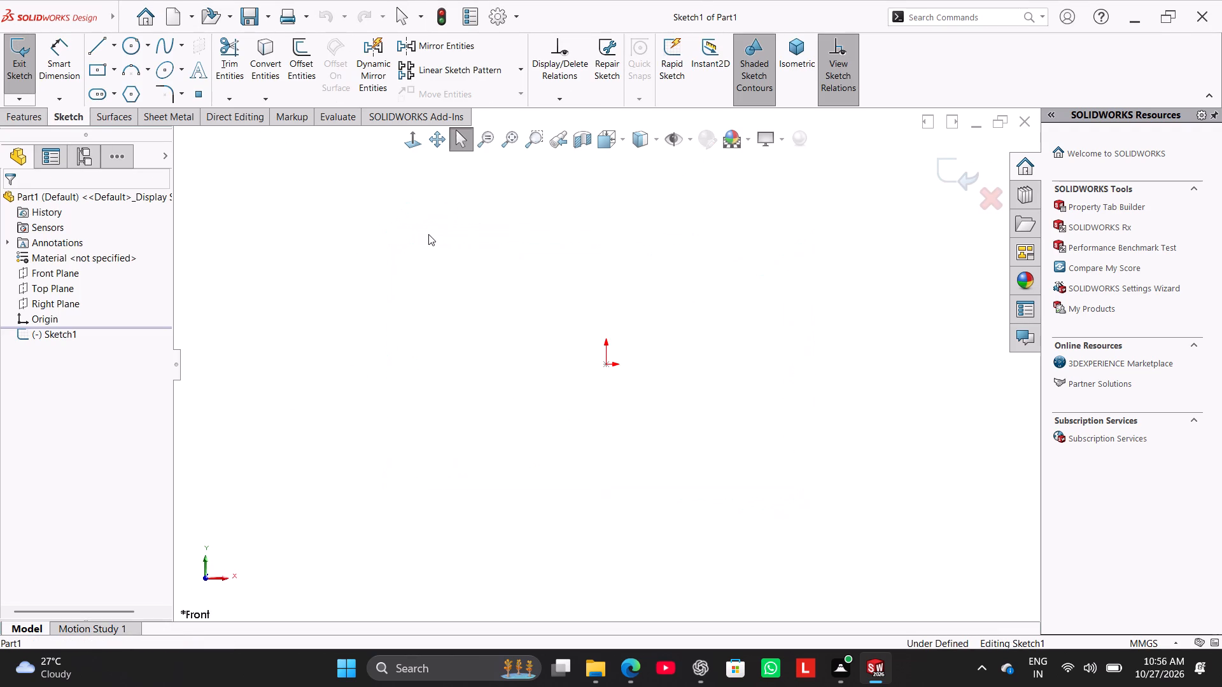
left_click(134, 44)
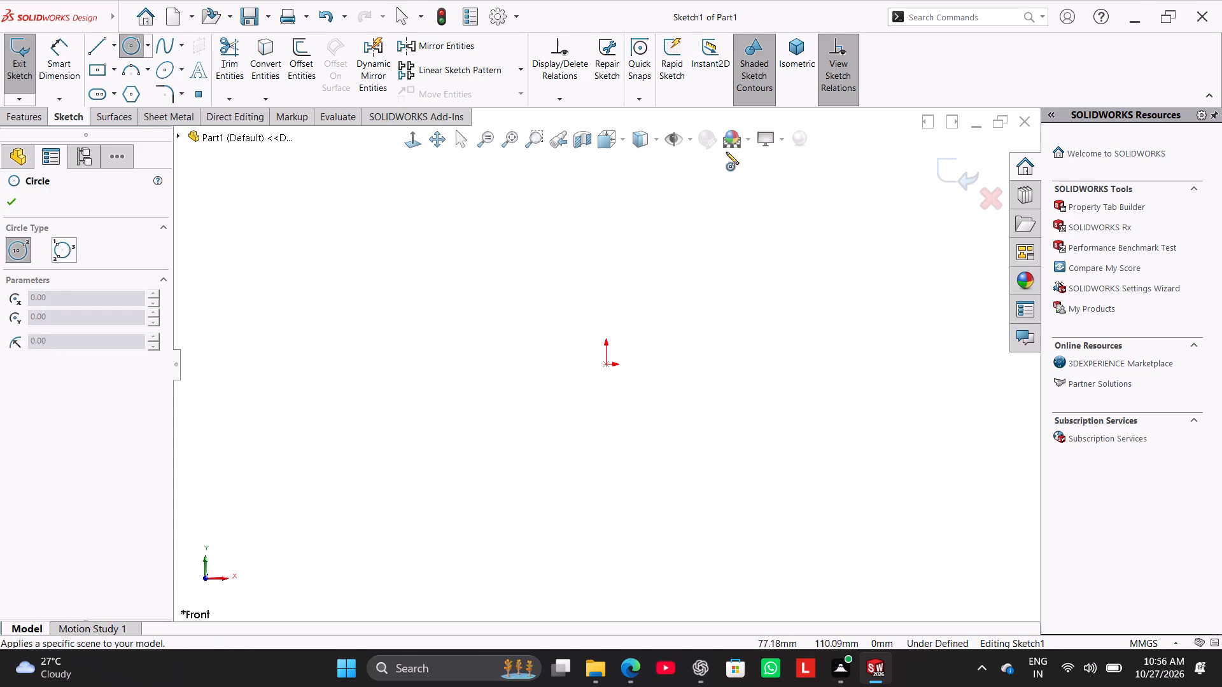
left_click(608, 366)
left_click(645, 485)
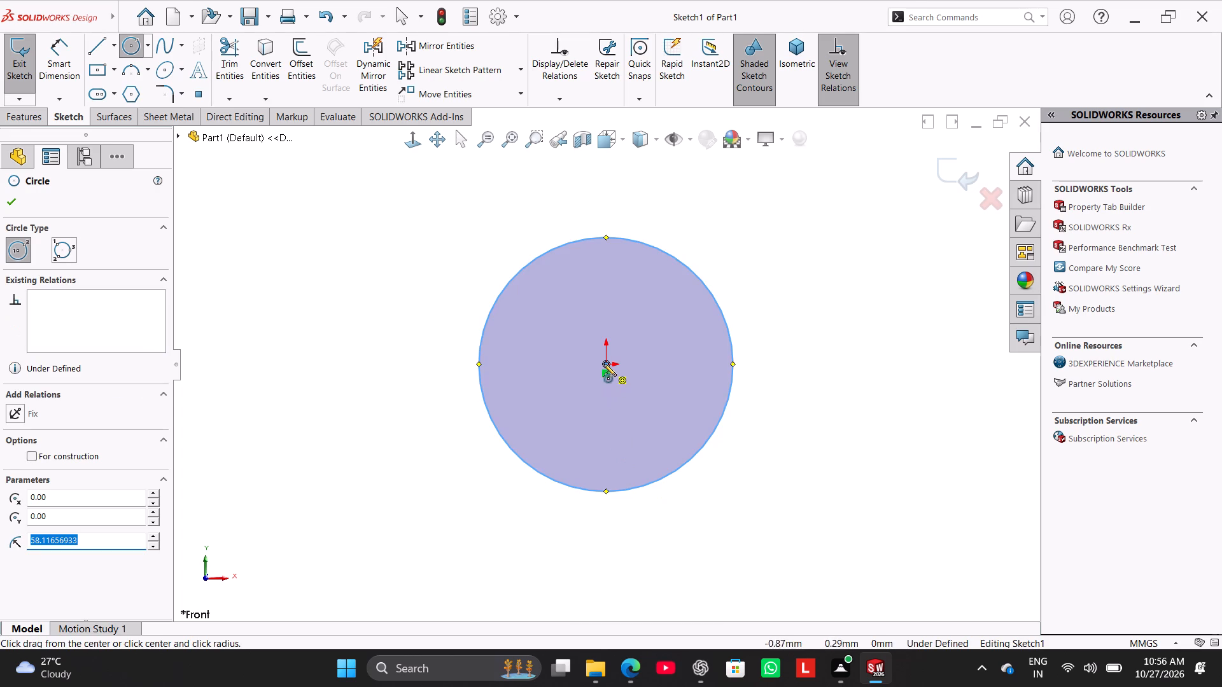
left_click(603, 364)
left_click(638, 437)
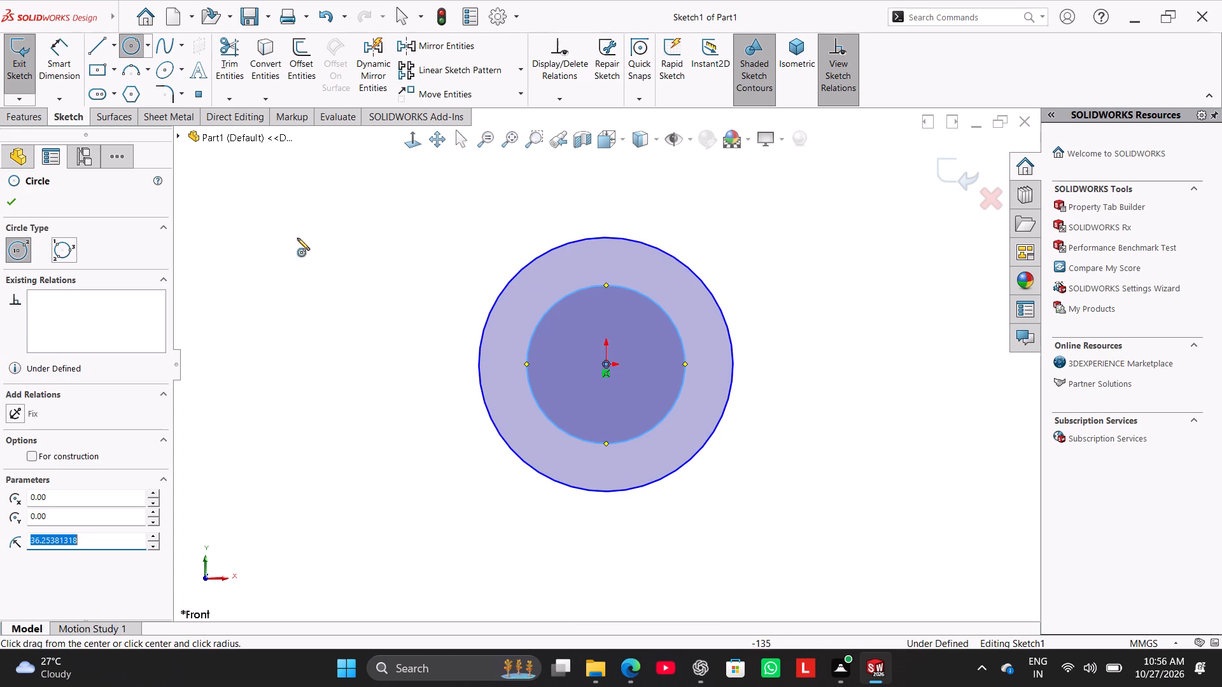
Dimension the outer circle's diameter as 64 mm.
left_click(48, 65)
left_click(550, 255)
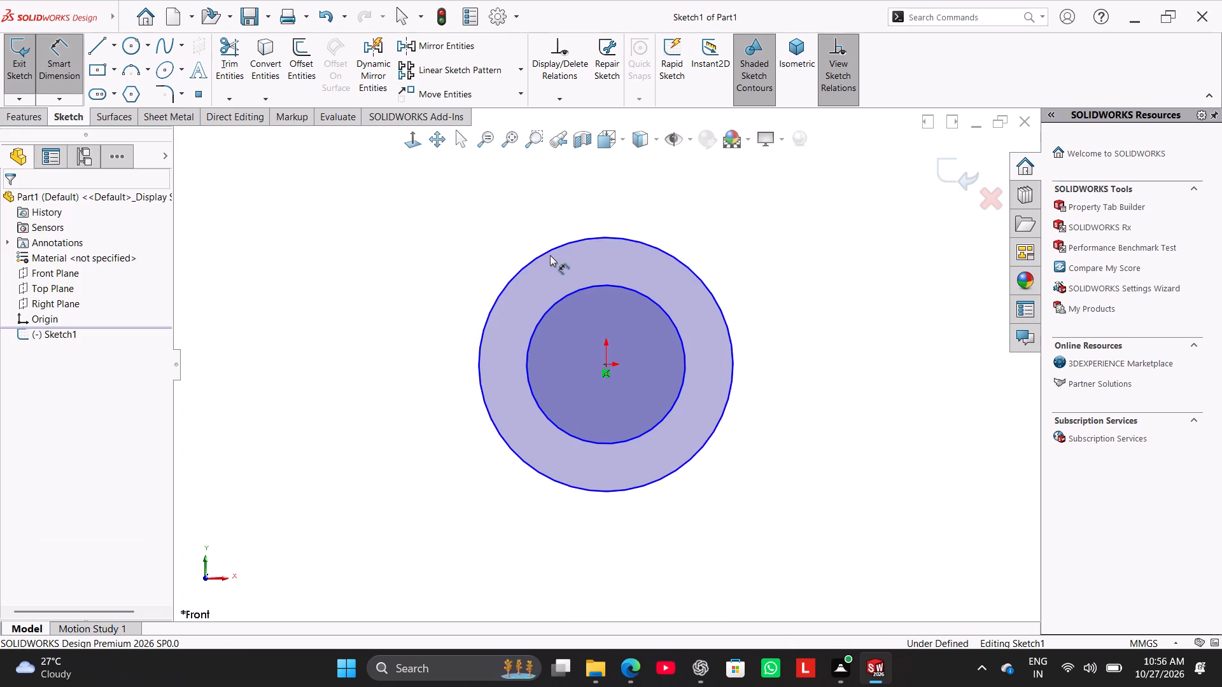
left_click(545, 253)
left_click(452, 193)
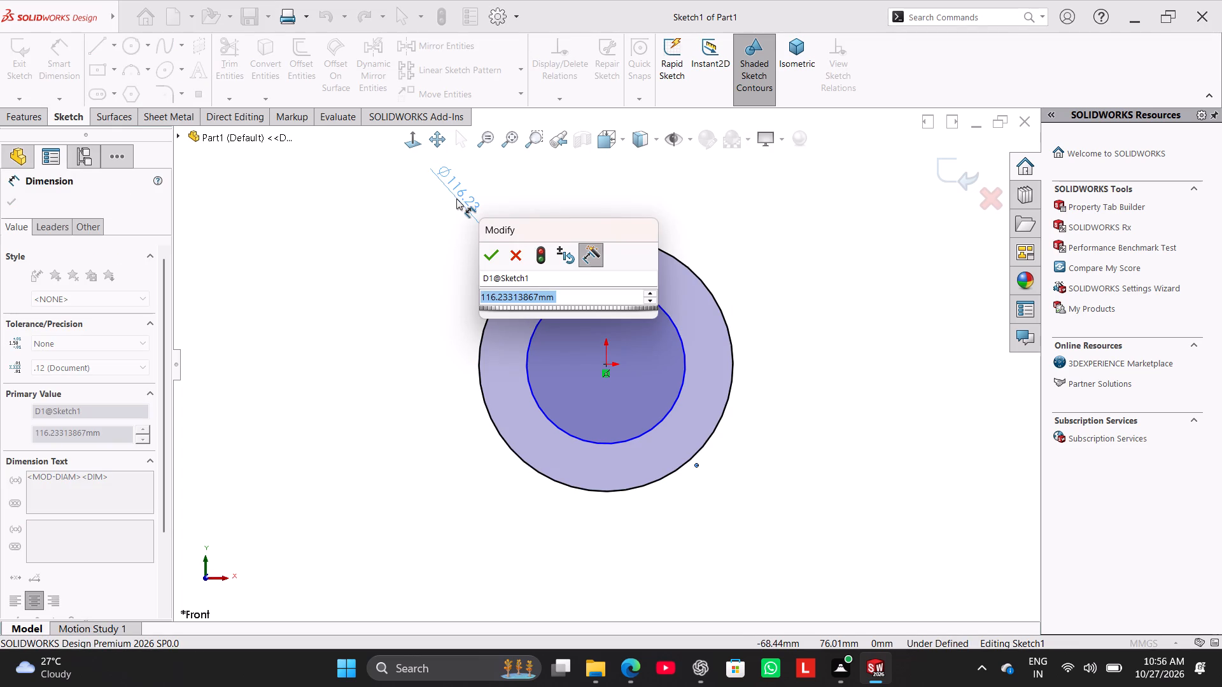
type("64")
key("Return")
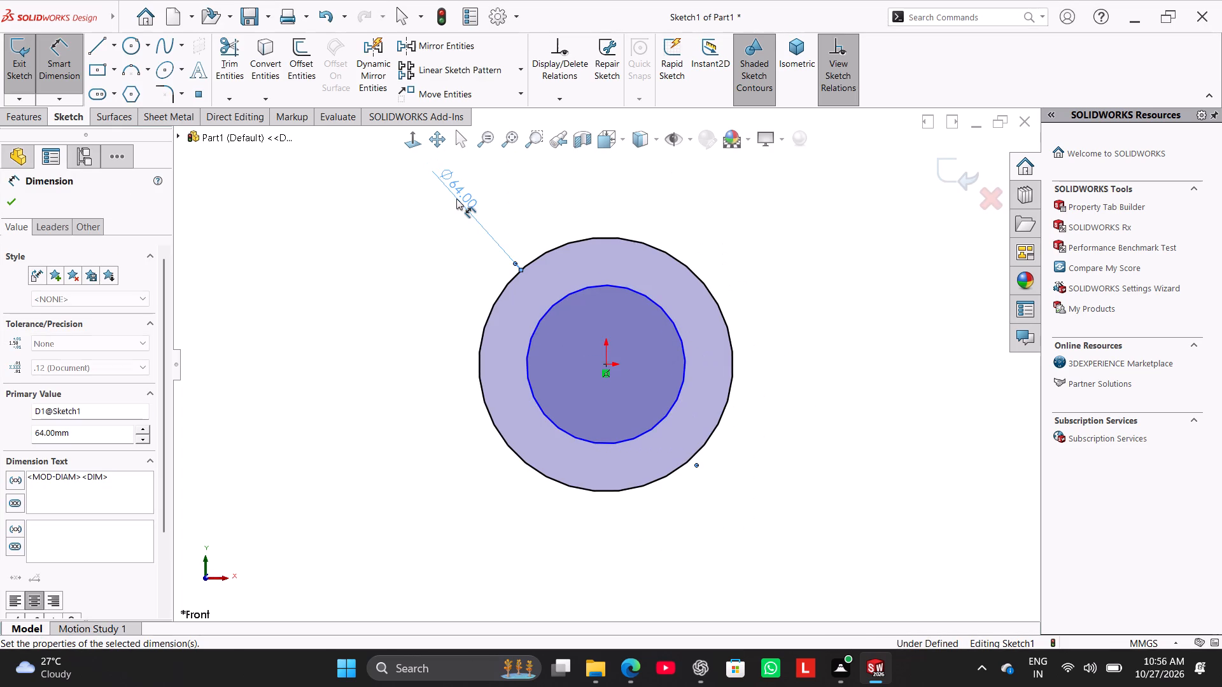
Dimension the inner circle's diameter as 100 mm and leave the dimension tool.
left_click(582, 289)
left_click(375, 249)
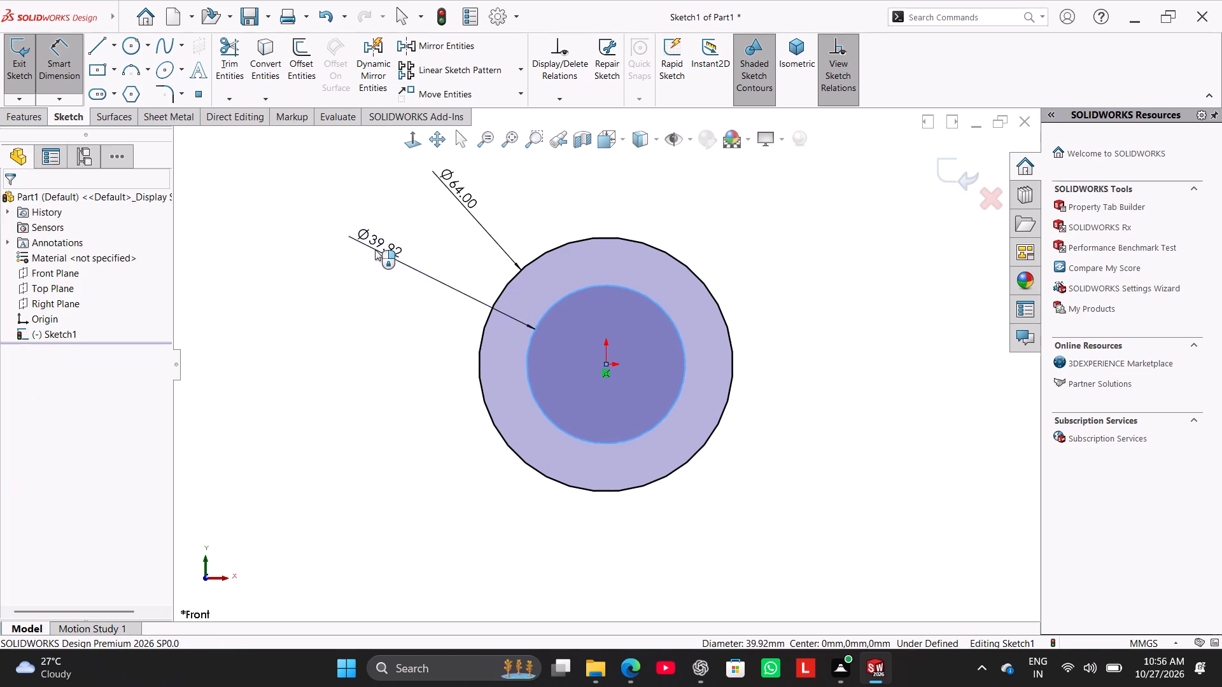
type("10")
key("0")
key("Return")
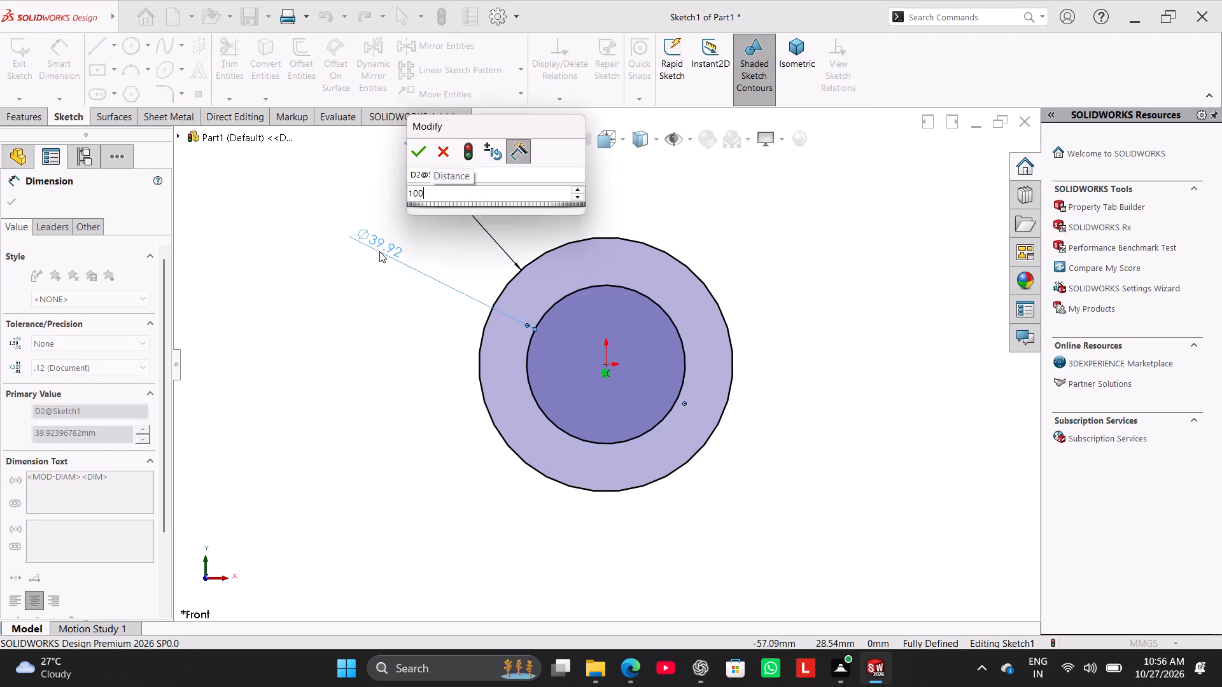
right_click(329, 323)
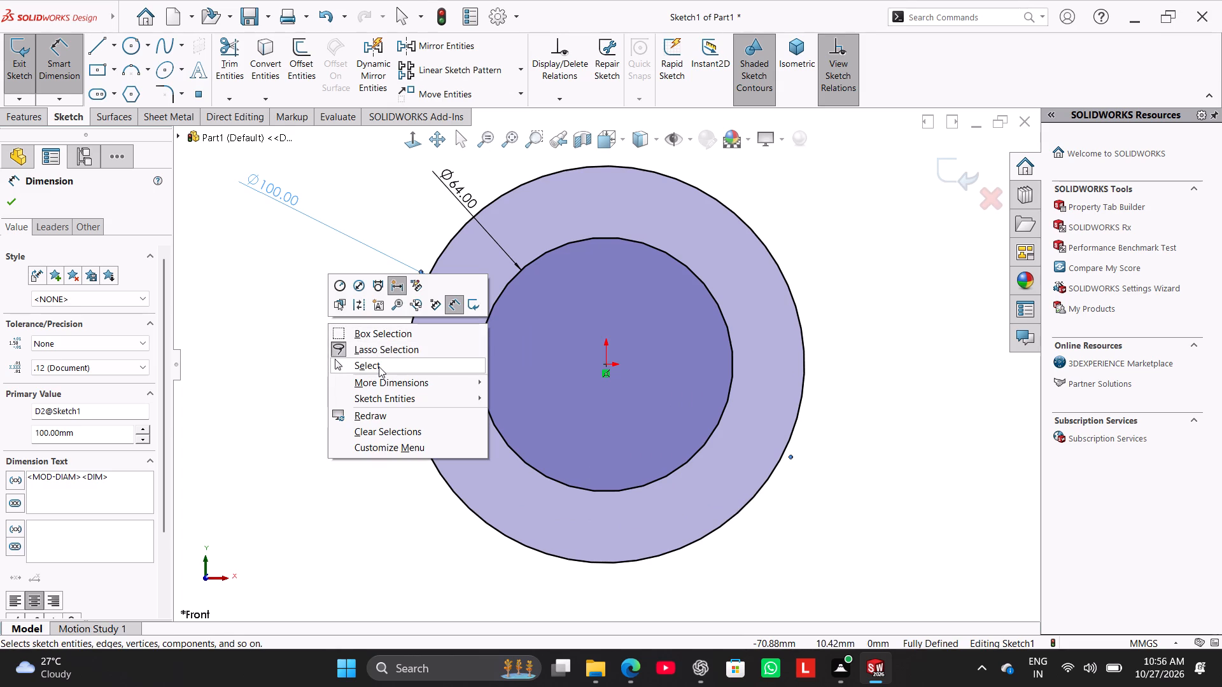
left_click(379, 366)
Reposition the 100 mm and 64 mm diameter labels so they sit clear of the circles.
scroll(395, 350, "up", 2)
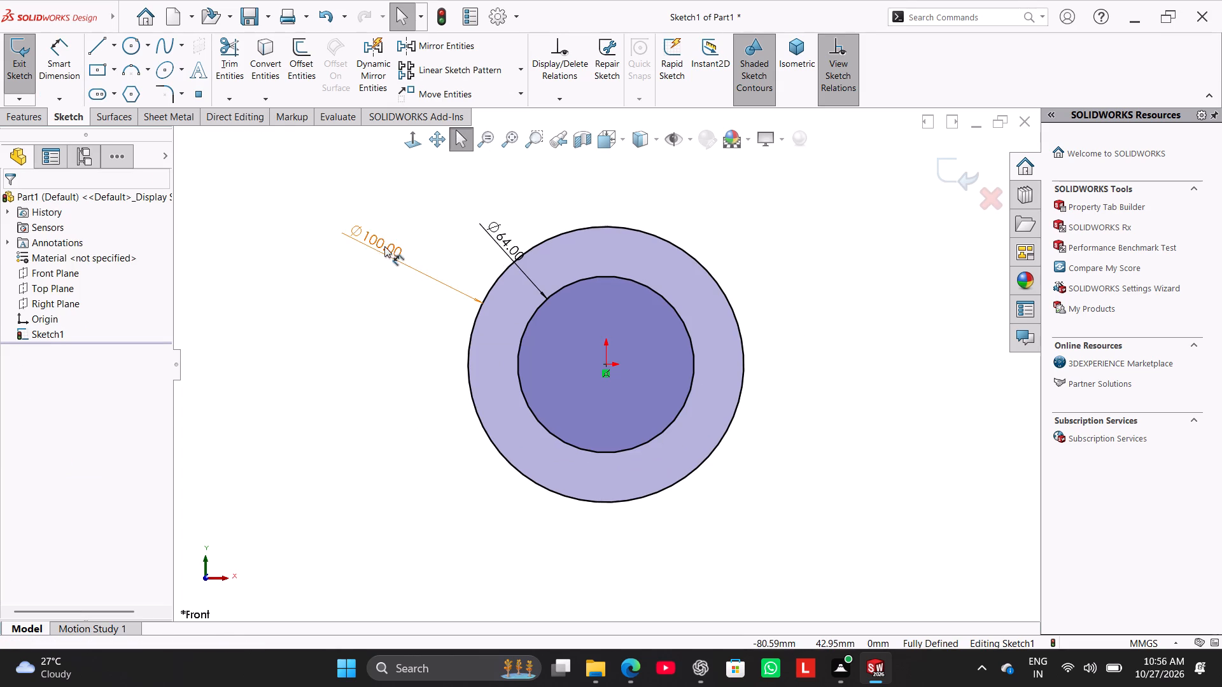
left_click_drag(388, 246, 430, 261)
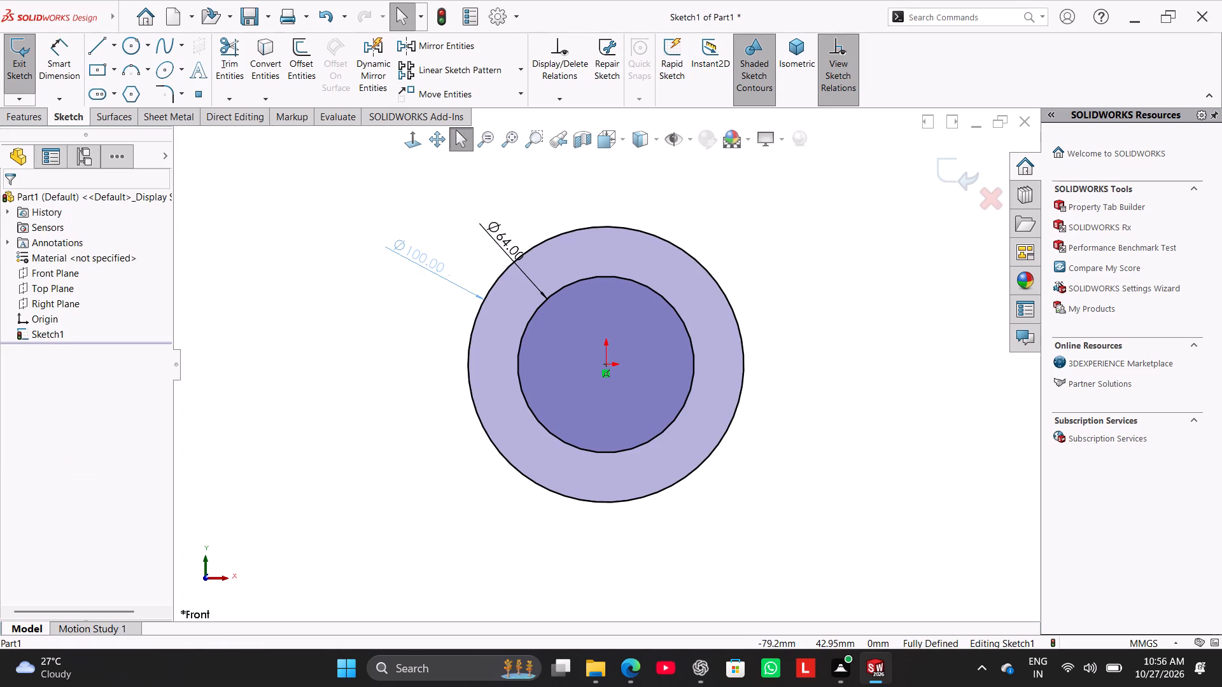
left_click_drag(499, 239, 470, 201)
left_click(369, 380)
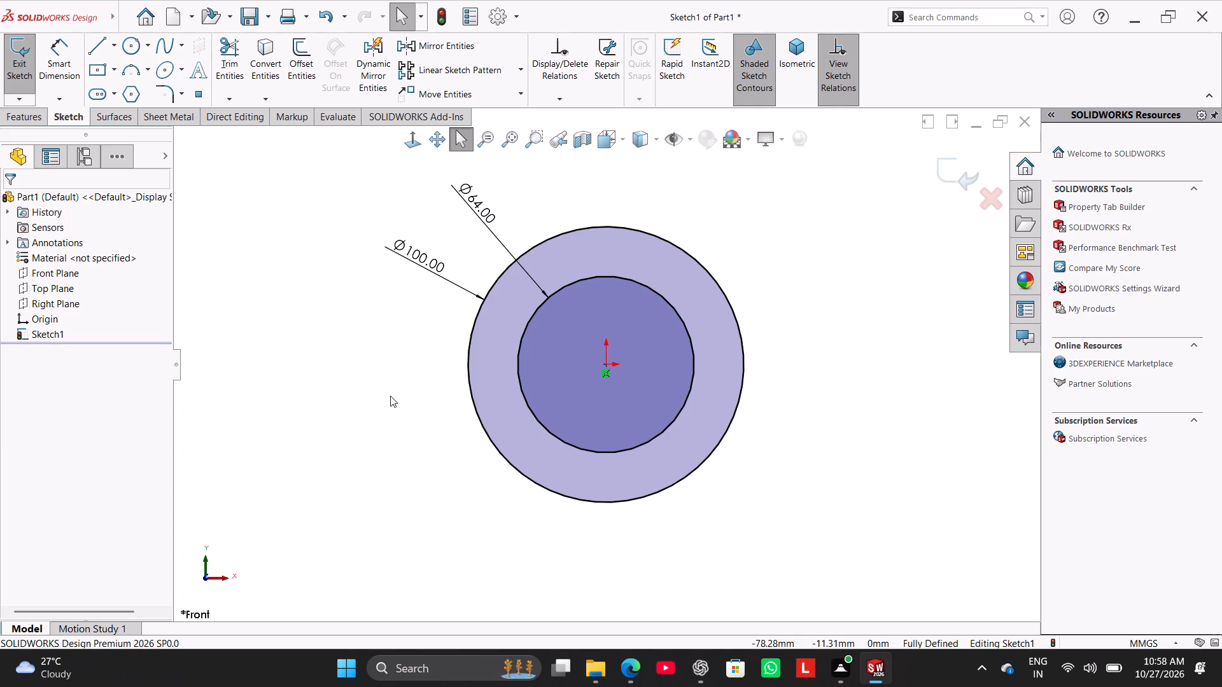
Extrude the ring profile 40 mm with the Mid Plane end condition.
left_click(40, 123)
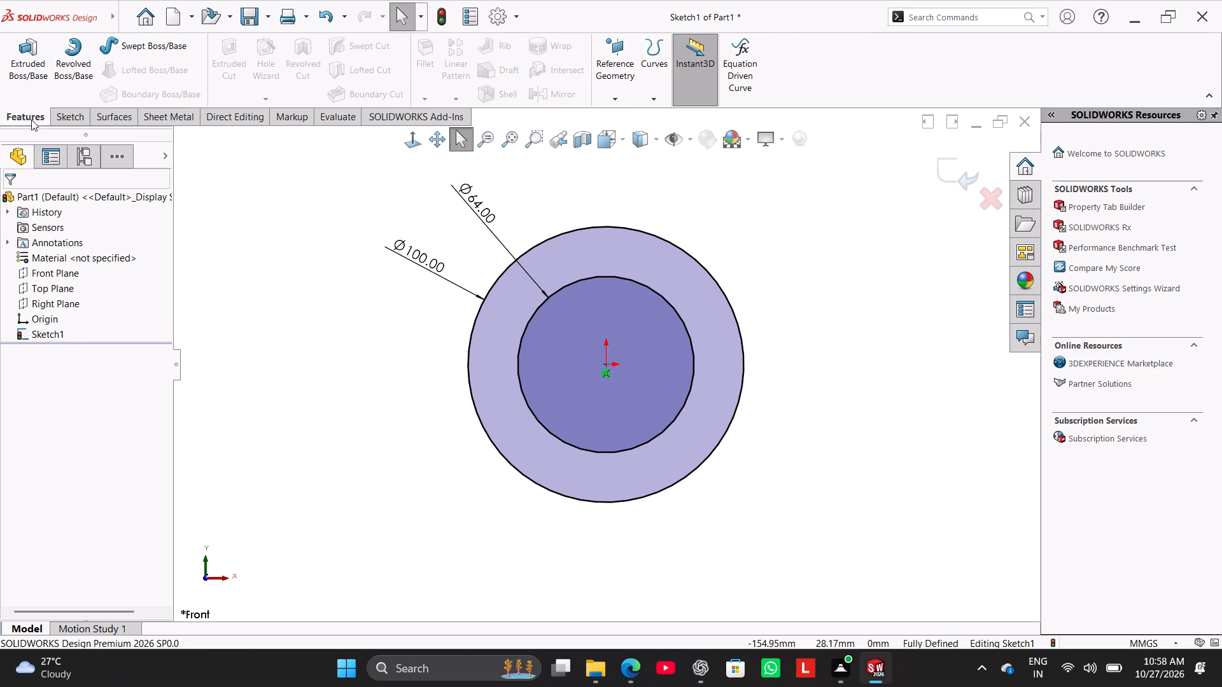
left_click(16, 62)
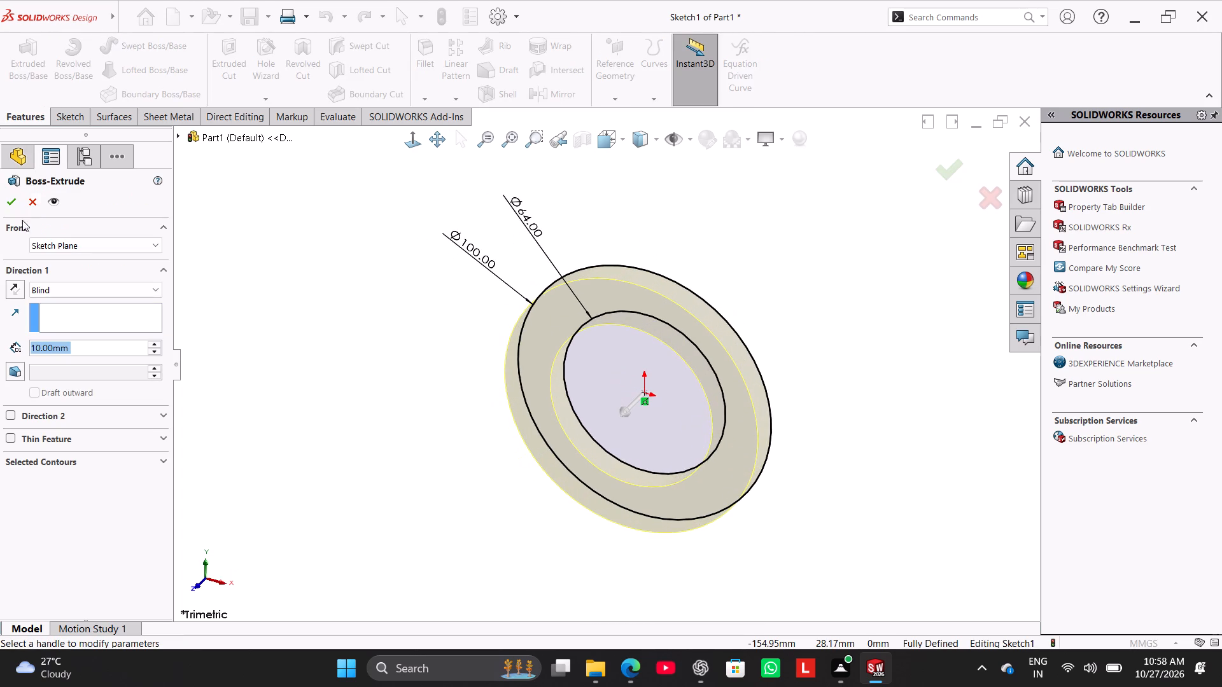
left_click(58, 285)
left_click(78, 356)
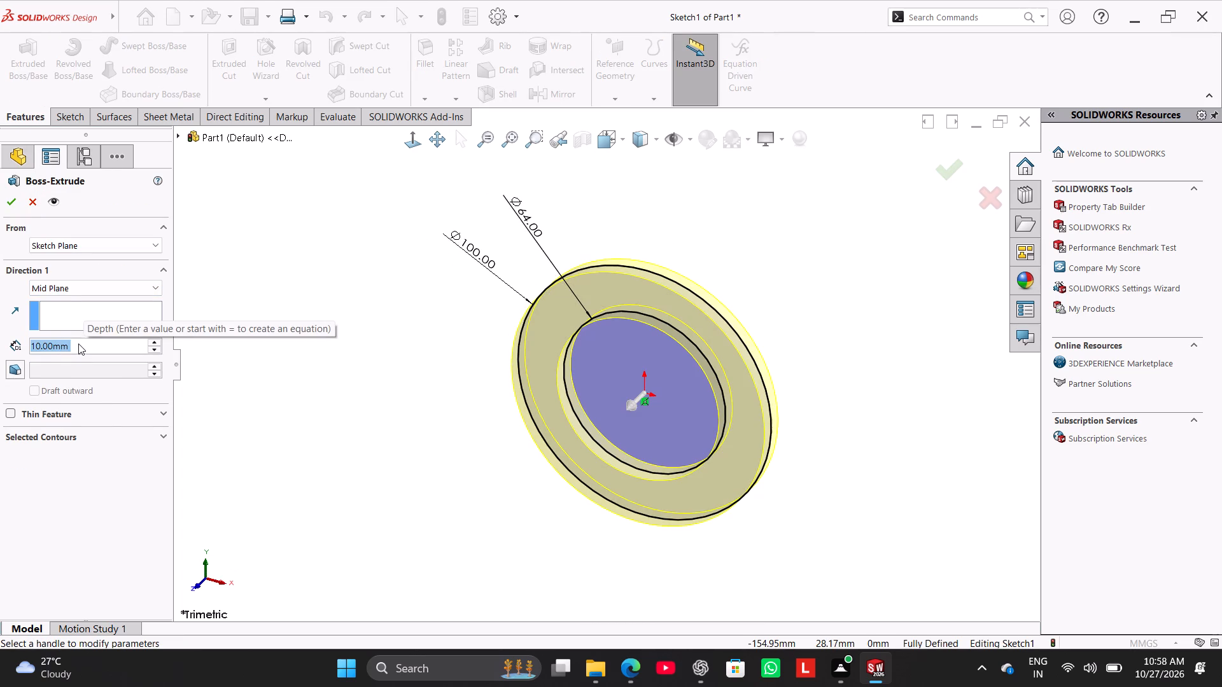
type("40")
key("Return")
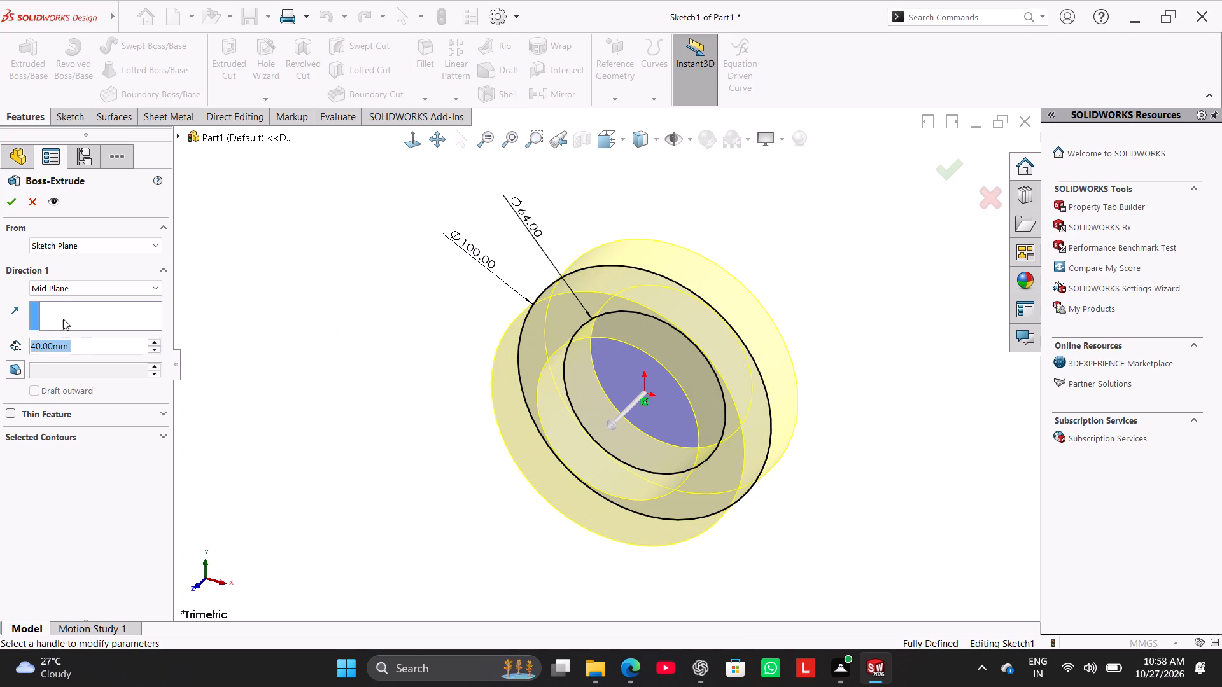
left_click(9, 205)
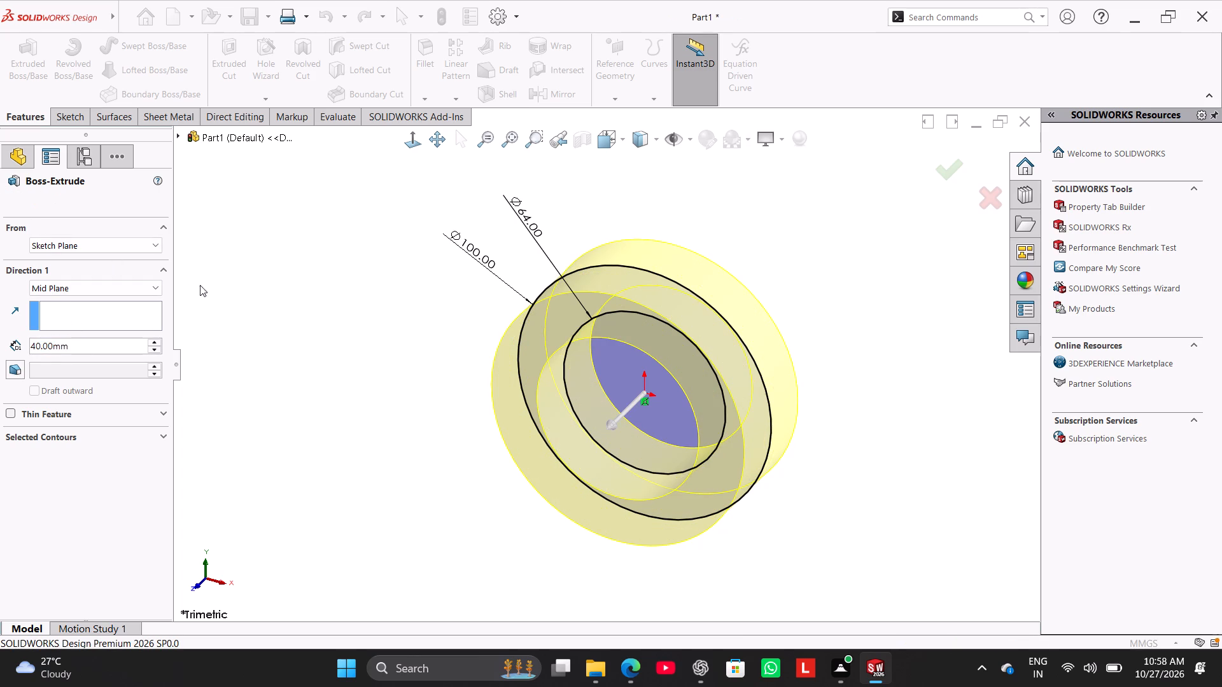
left_click(241, 288)
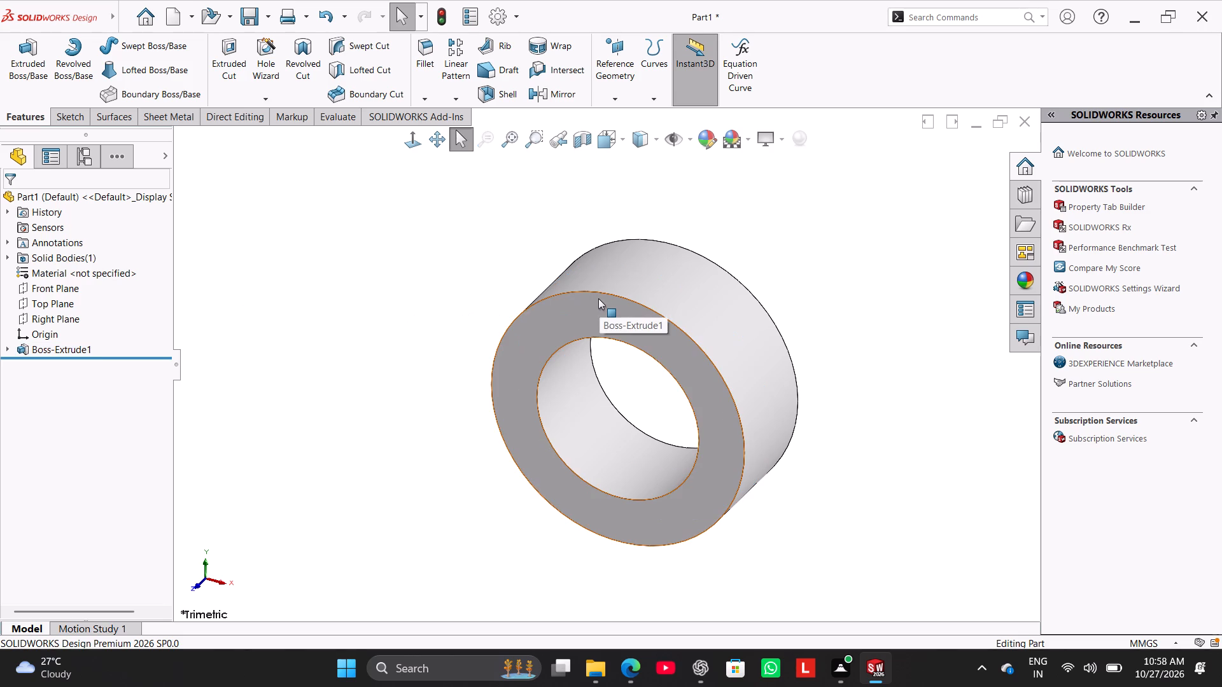
On the Front Plane, sketch two concentric circles level with the origin, about 118 mm along +X, radii about 27 mm and 13 mm.
left_click(73, 284)
left_click(88, 268)
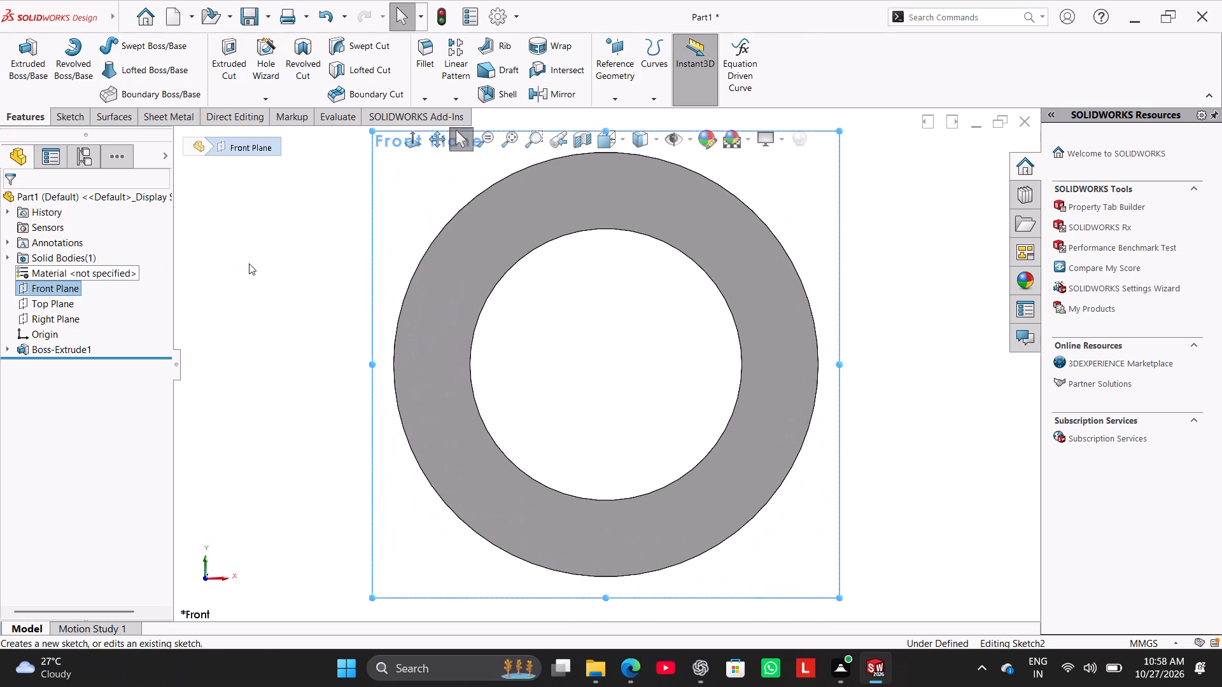
left_click(249, 263)
scroll(627, 280, "up", 2)
scroll(682, 288, "up", 1)
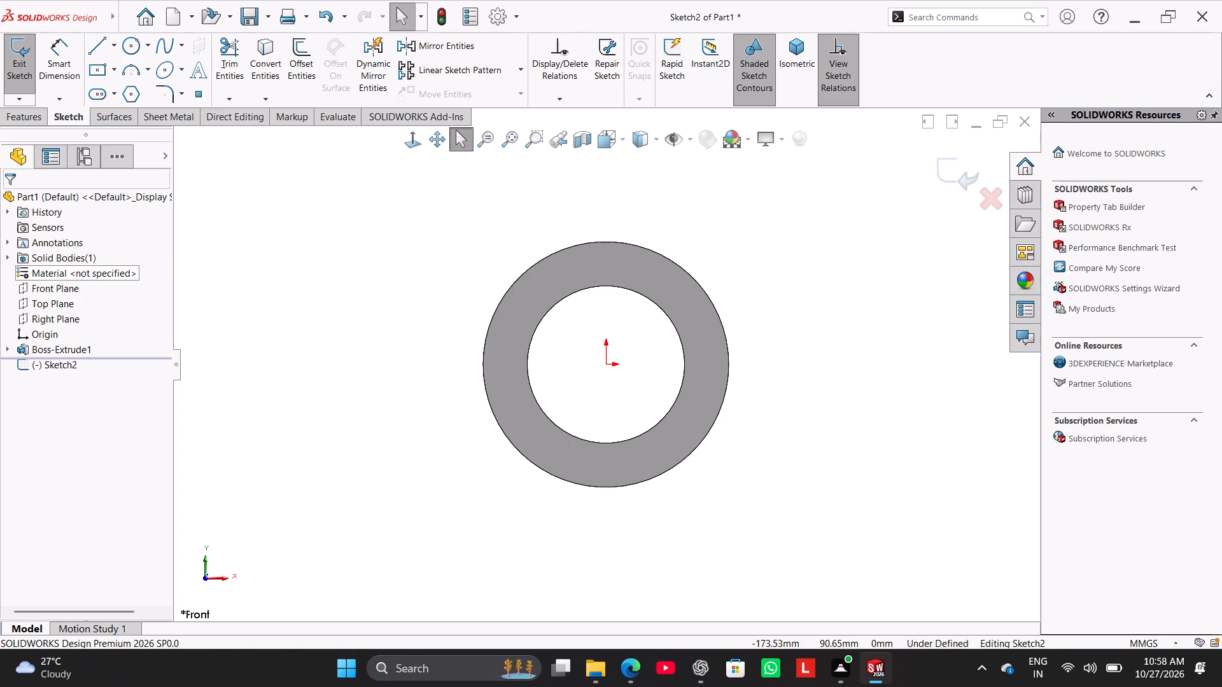
left_click(127, 44)
left_click(896, 362)
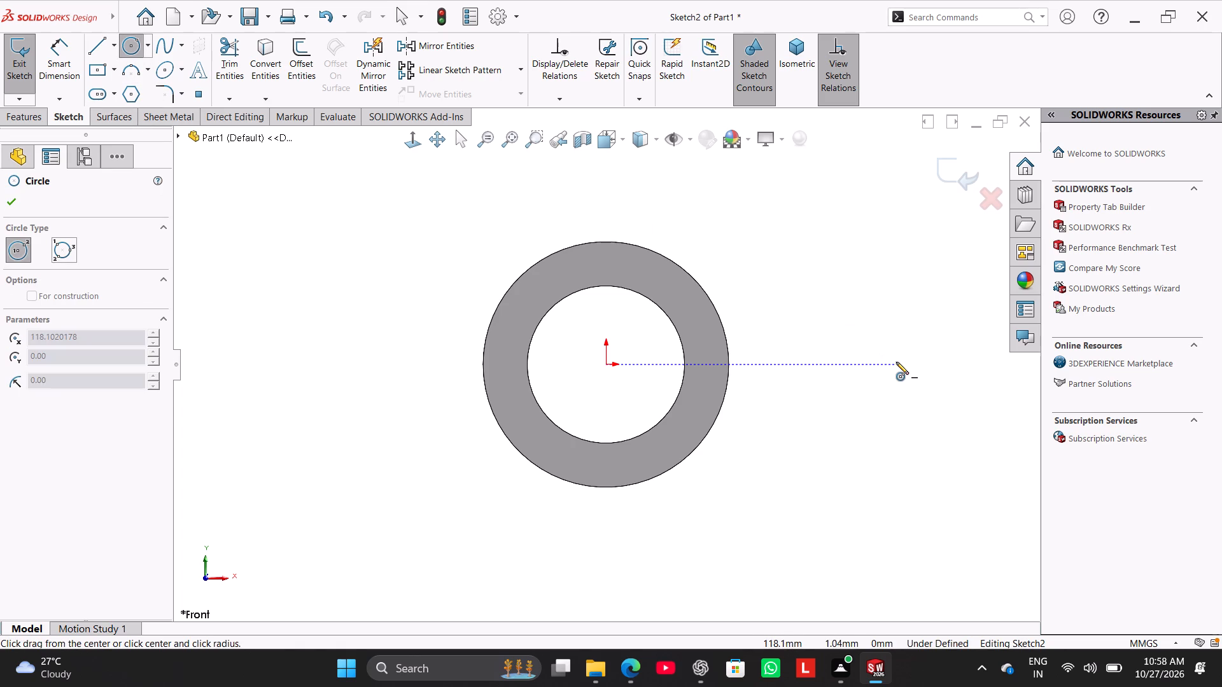
left_click(941, 413)
left_click(894, 364)
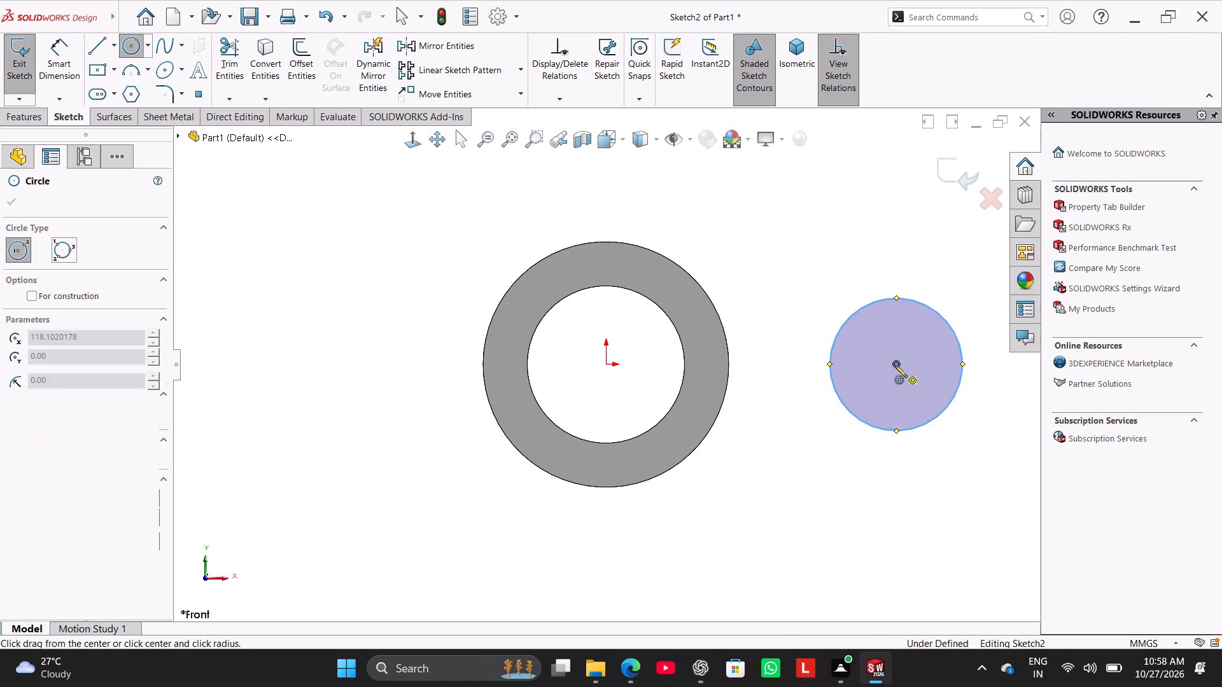
left_click(913, 391)
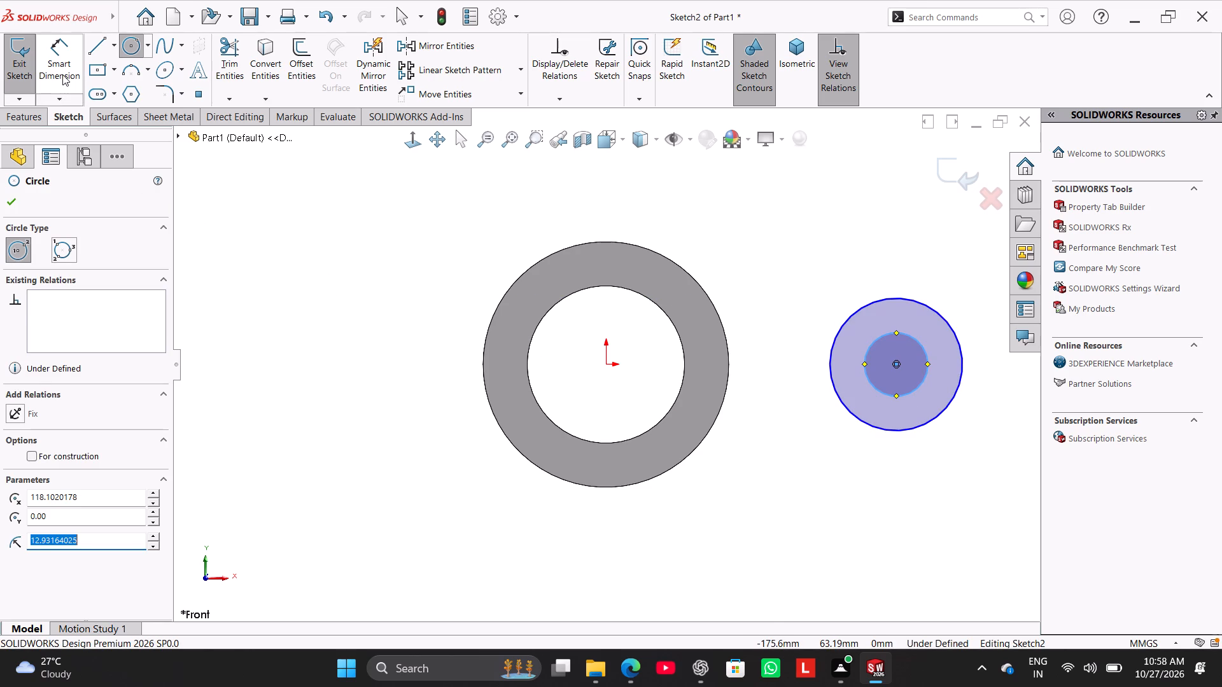
Dimension the diameter of the new pair's outer circle as 50 mm.
left_click(62, 74)
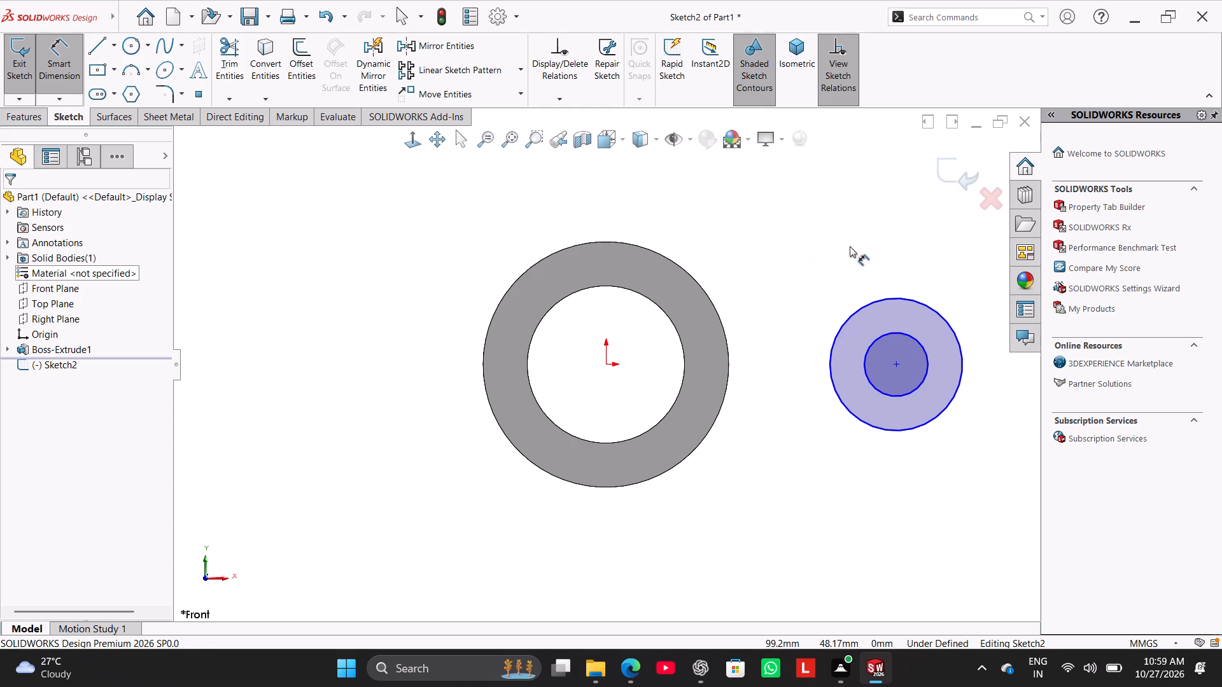
left_click(890, 298)
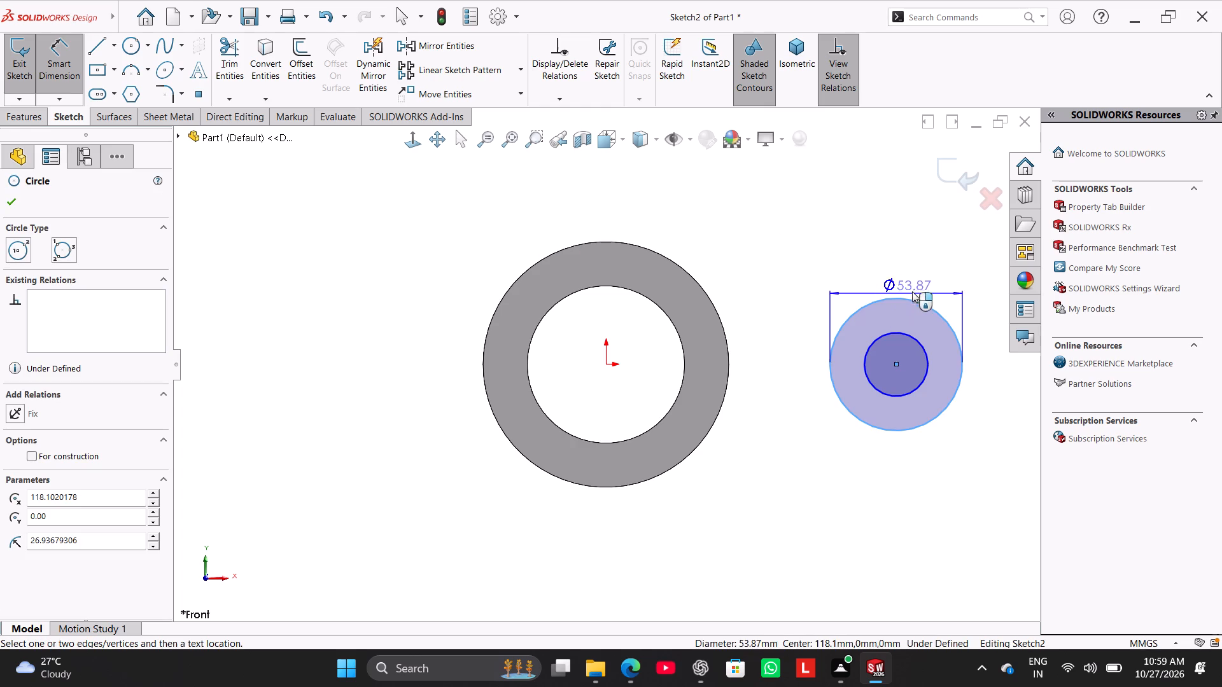
left_click(978, 242)
type("50")
key("Return")
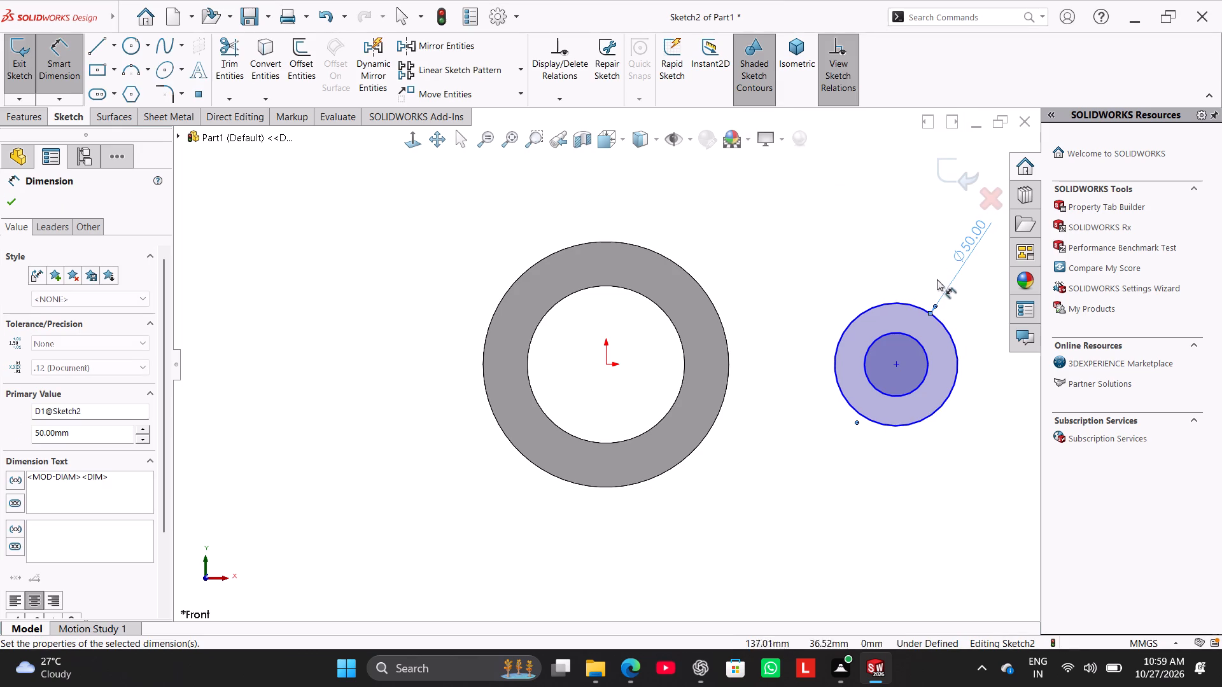
Dimension the diameter of the new pair's inner circle as 25 mm and leave the dimension tool.
left_click(890, 332)
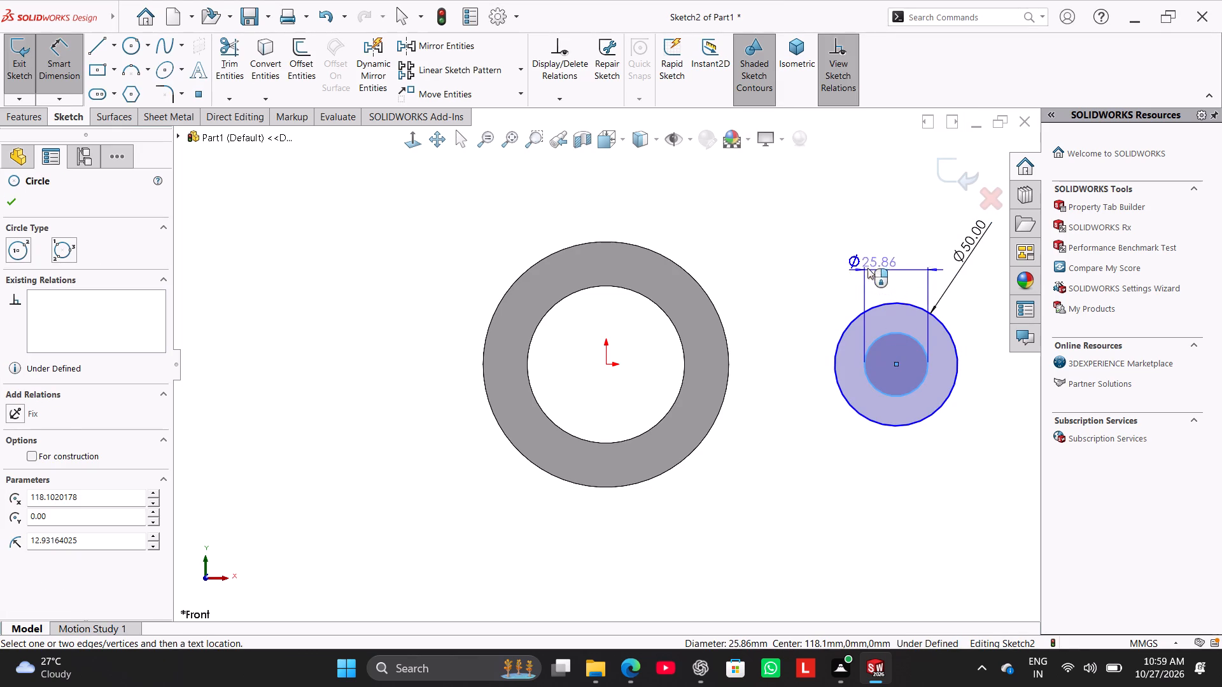
left_click(834, 251)
type("25")
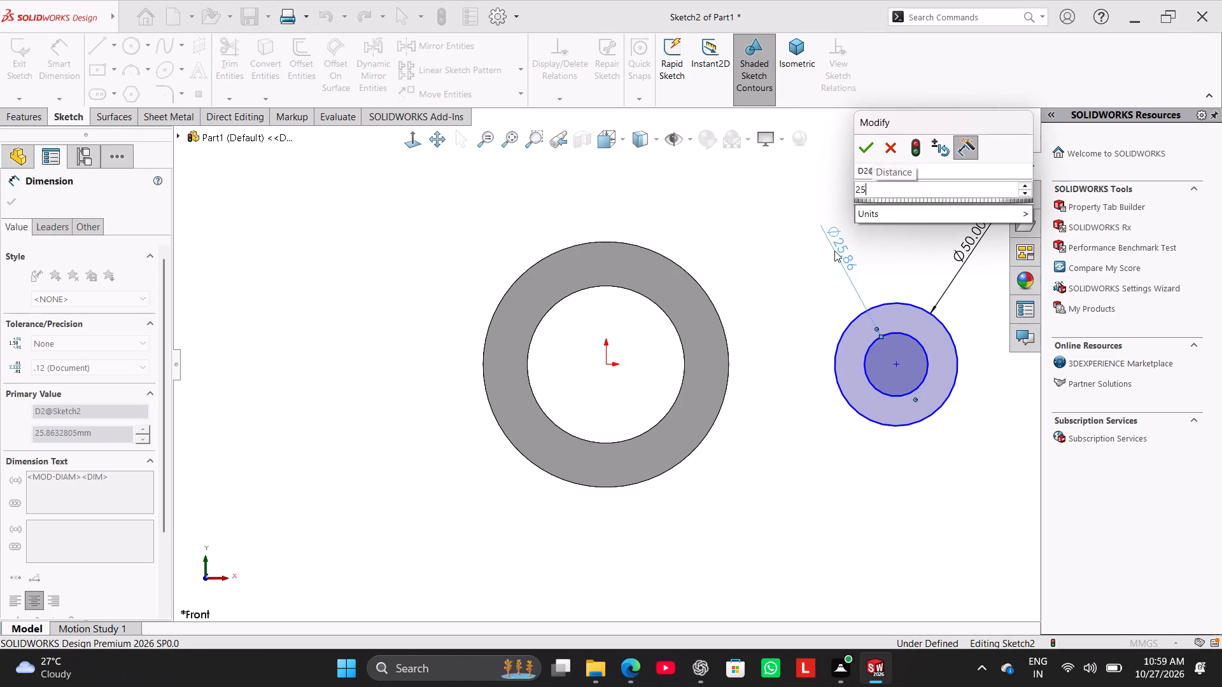
key("Return")
right_click(836, 457)
left_click(864, 491)
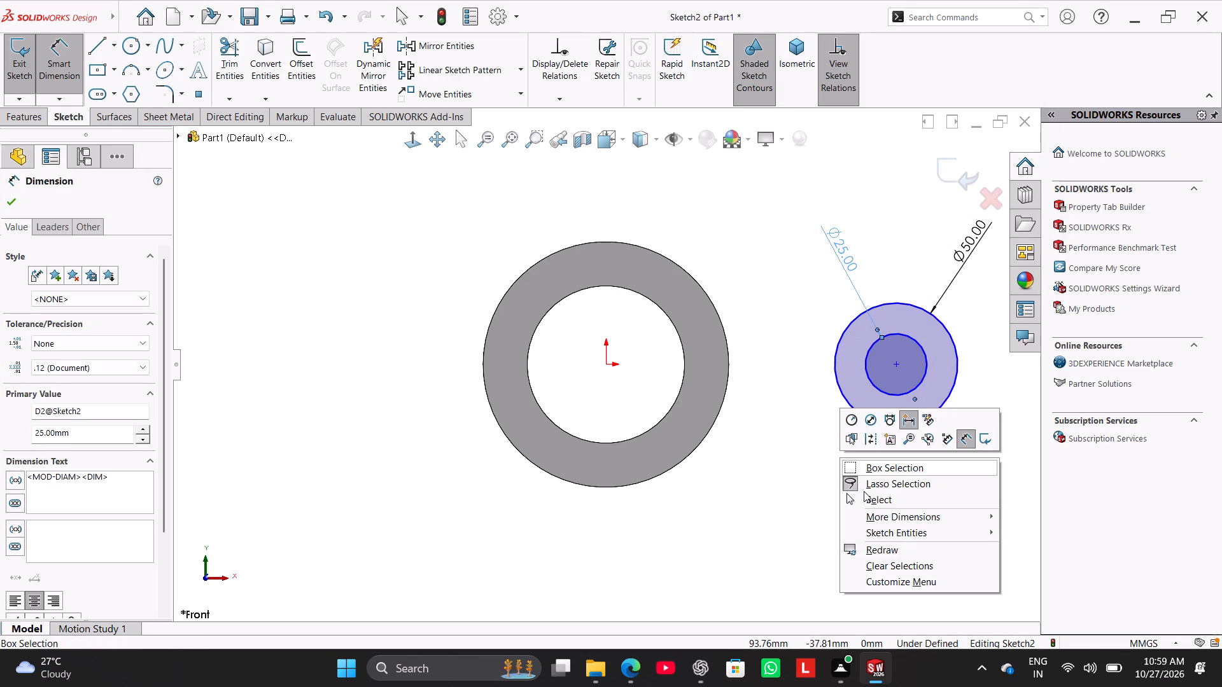
Add a Horizontal relation between the small circles' centre and the origin.
right_click(804, 455)
left_click(833, 494)
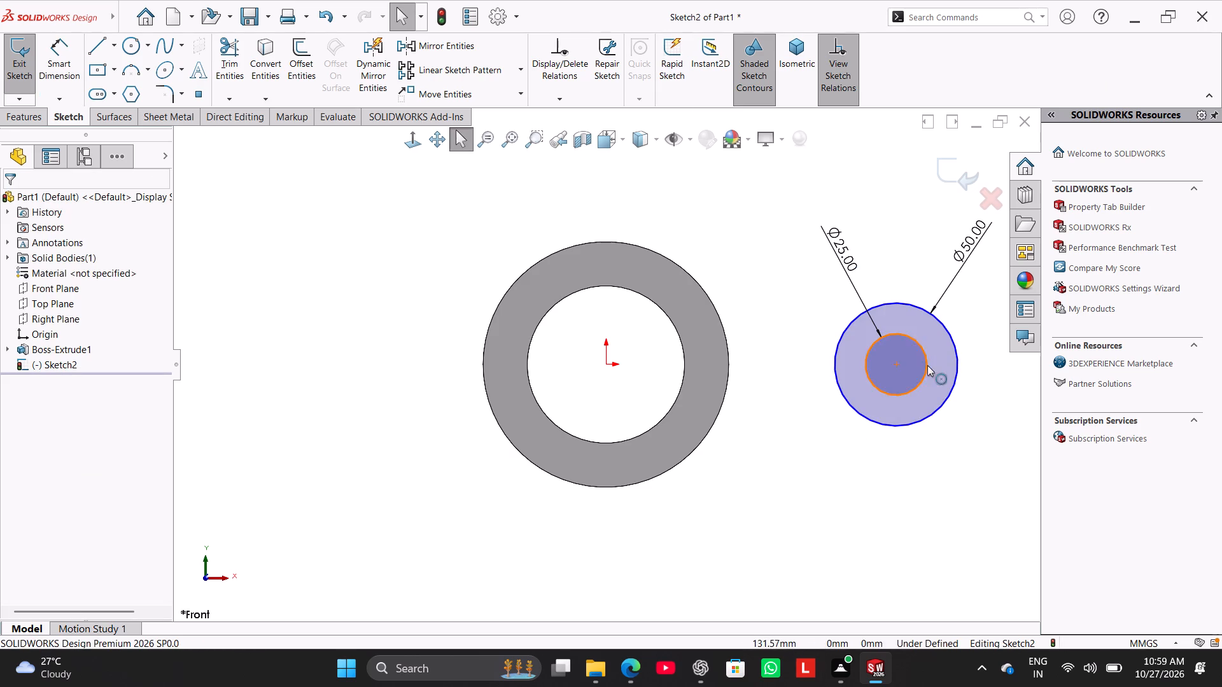
left_click(894, 363, "ctrl")
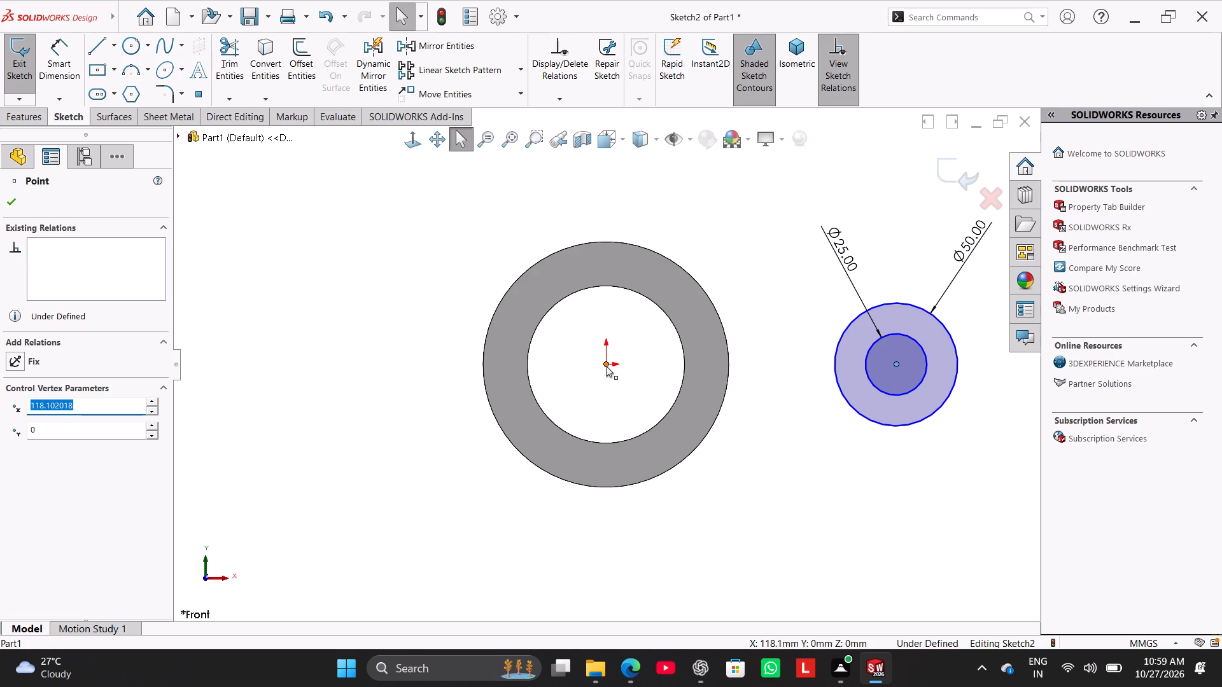
left_click(605, 366, "ctrl")
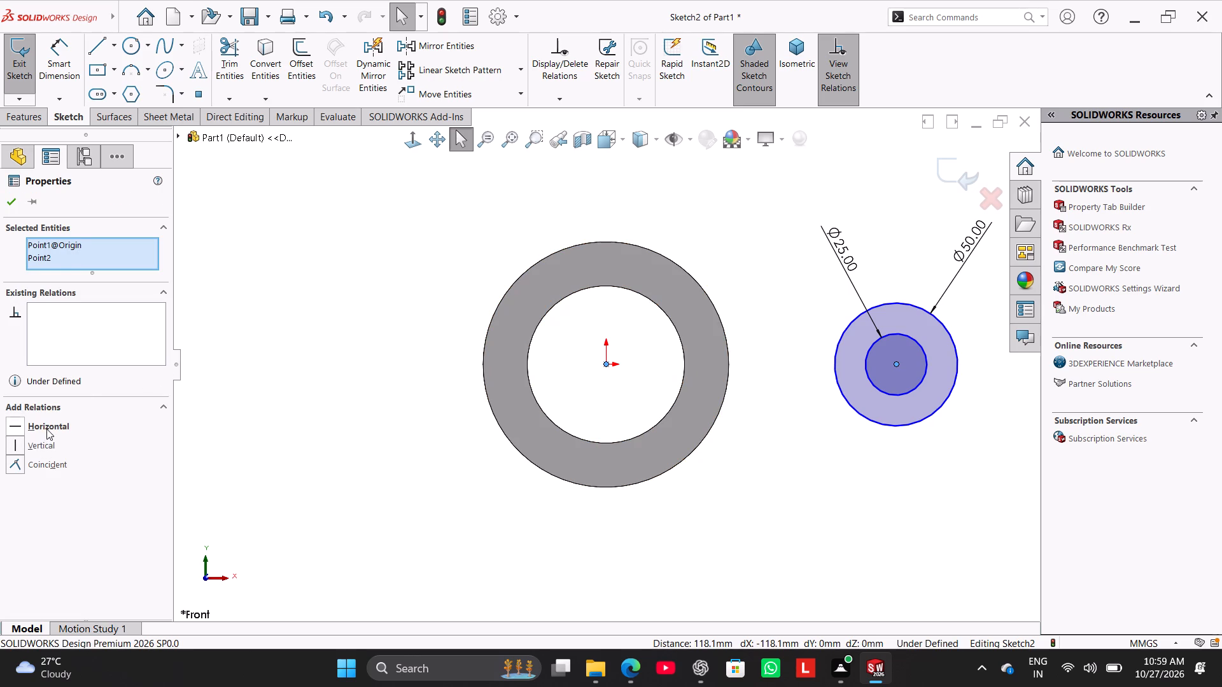
left_click(46, 429)
left_click(274, 369)
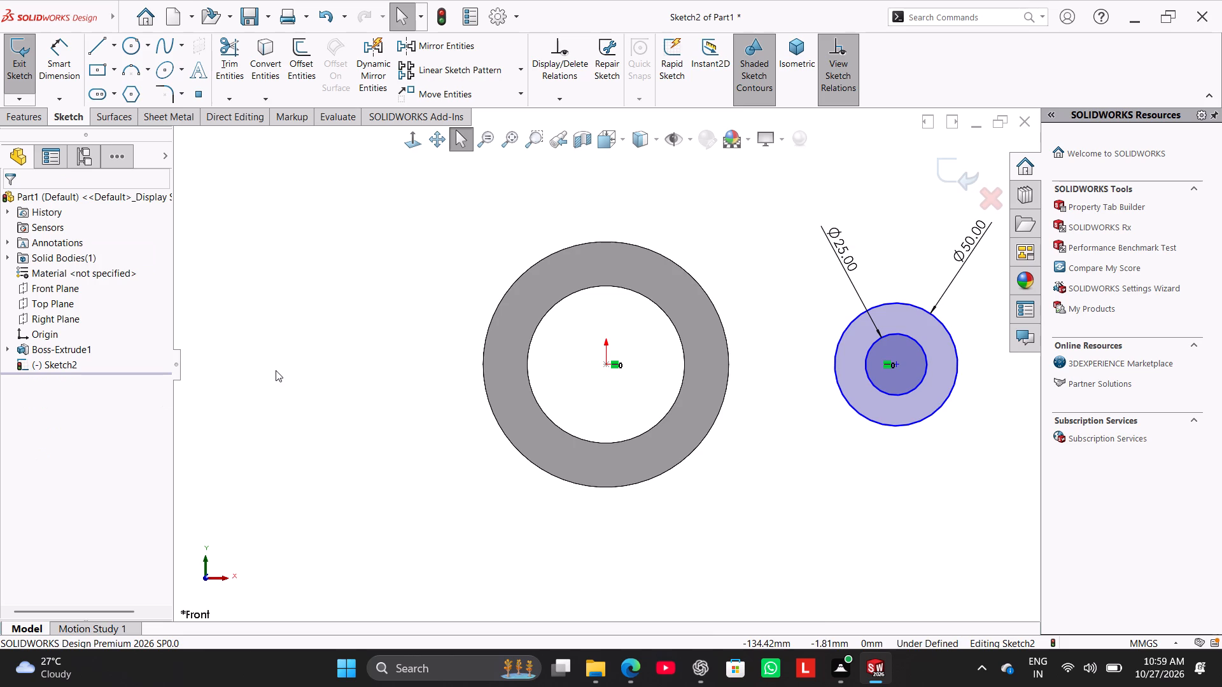
Dimension the distance from the origin to the small circles' centre as 100 mm and leave the dimension tool.
left_click(60, 48)
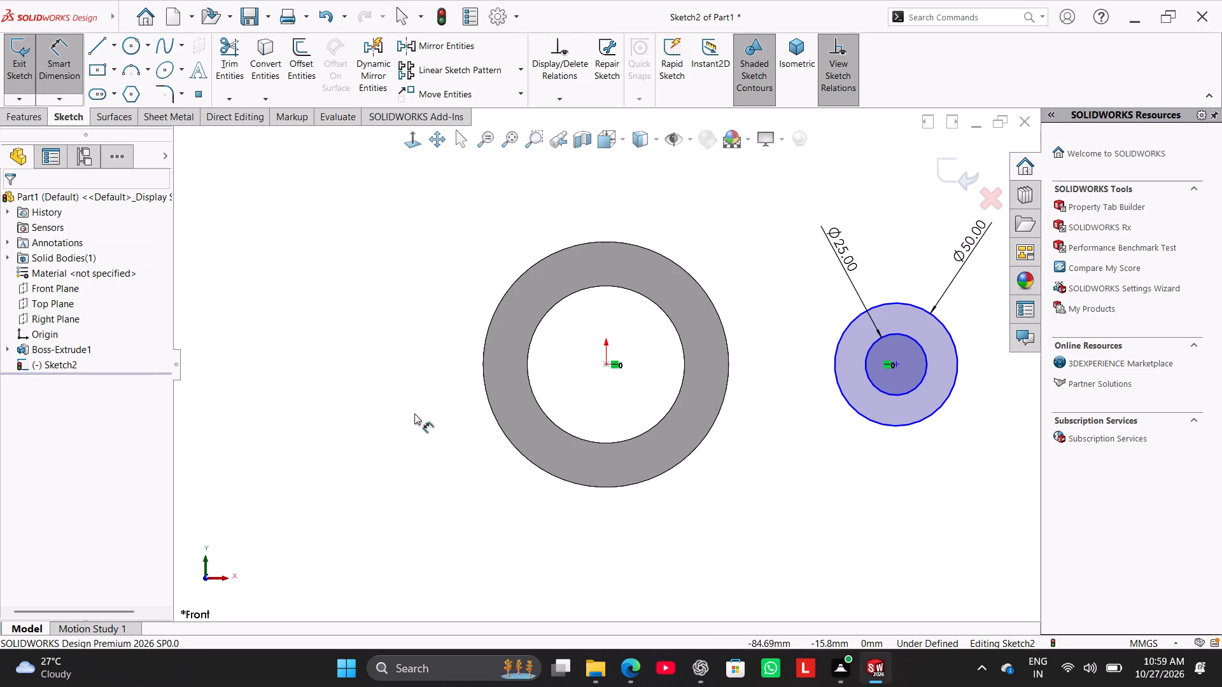
left_click(606, 364)
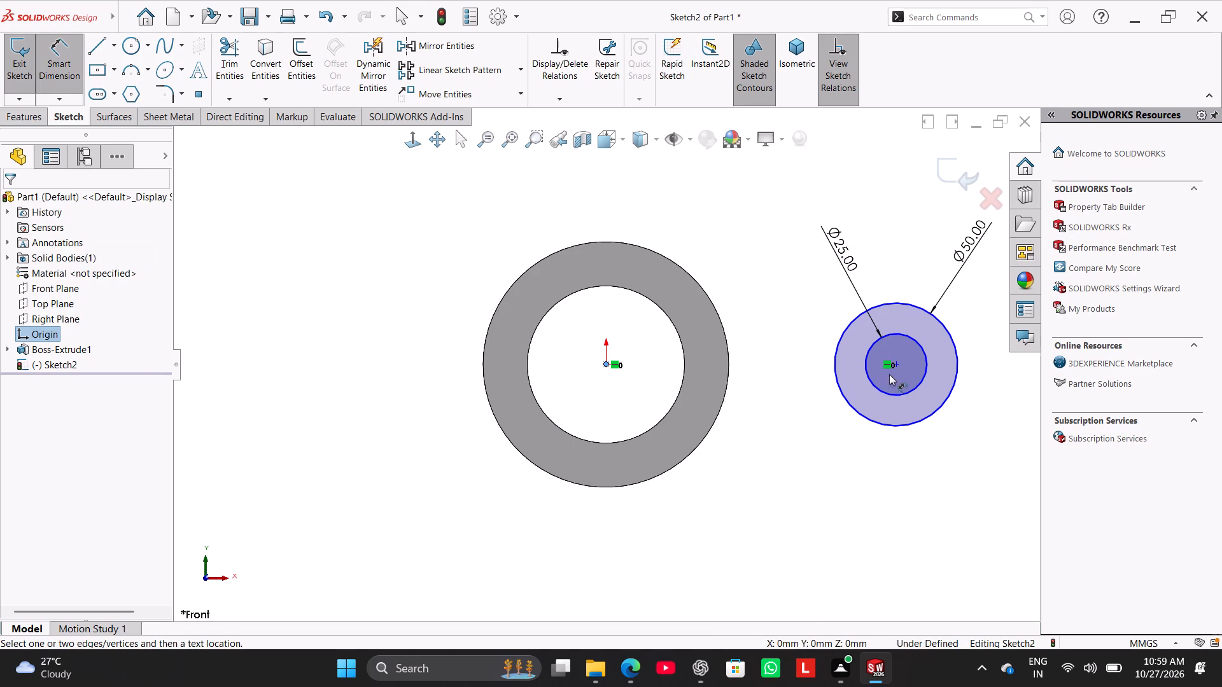
left_click(898, 362)
left_click(743, 187)
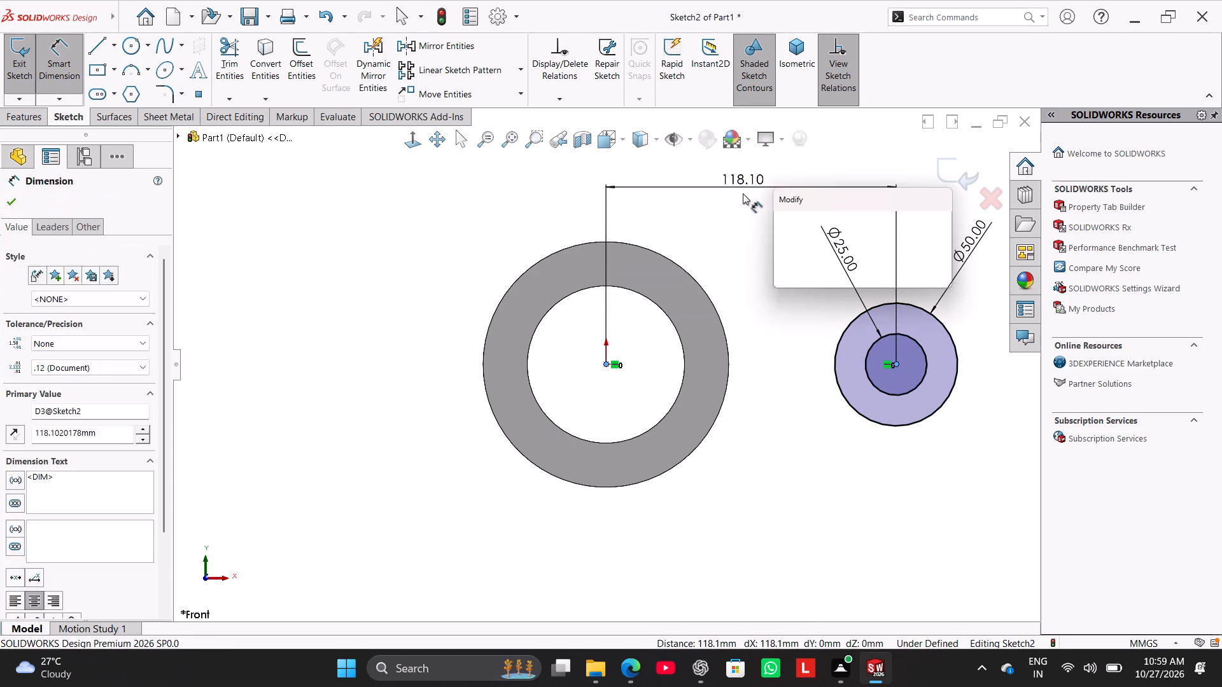
key("1")
type("00")
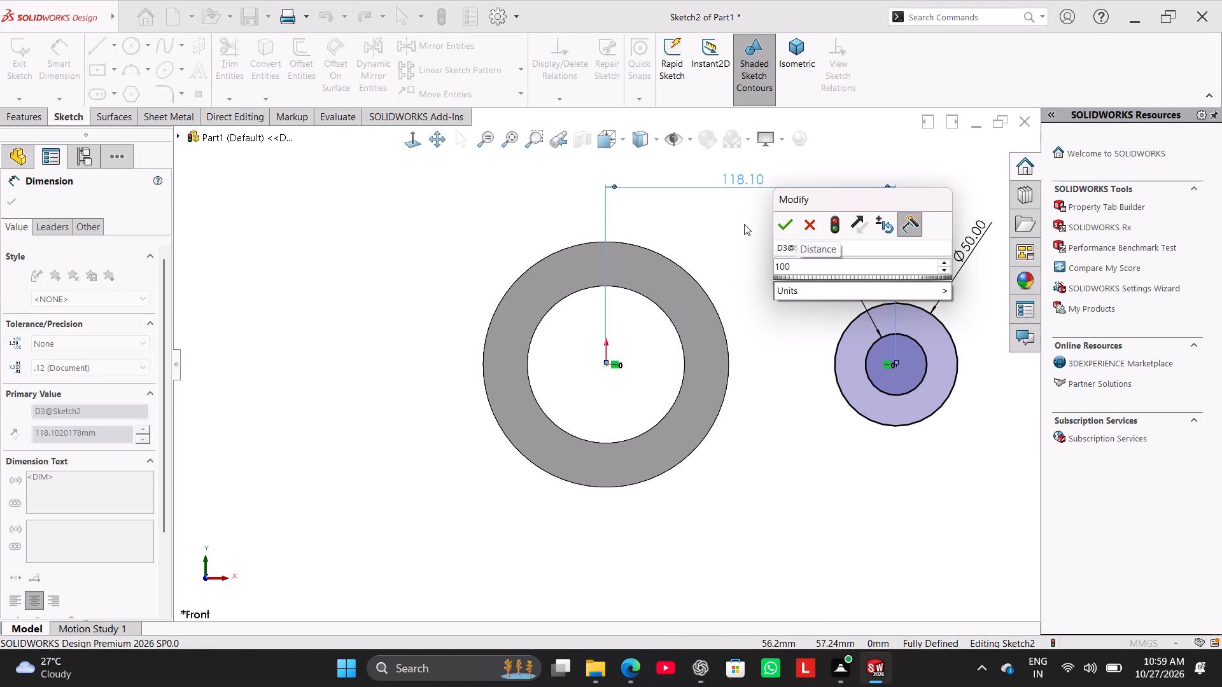
key("Return")
right_click(769, 506)
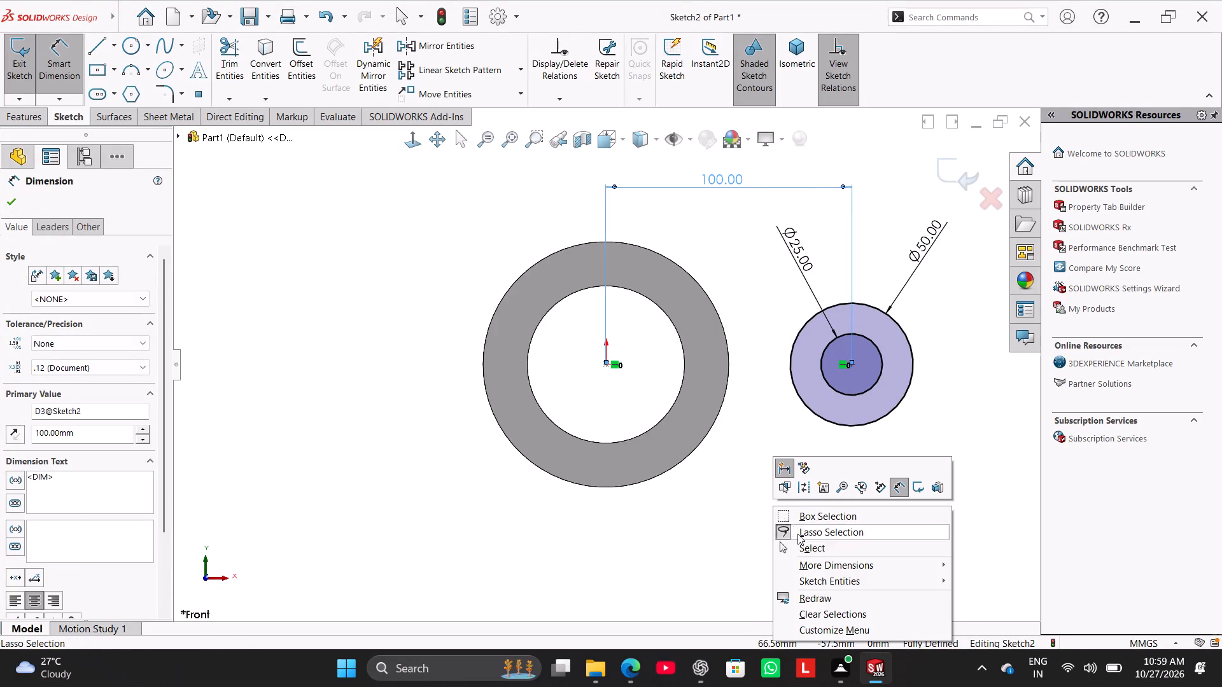
left_click(804, 546)
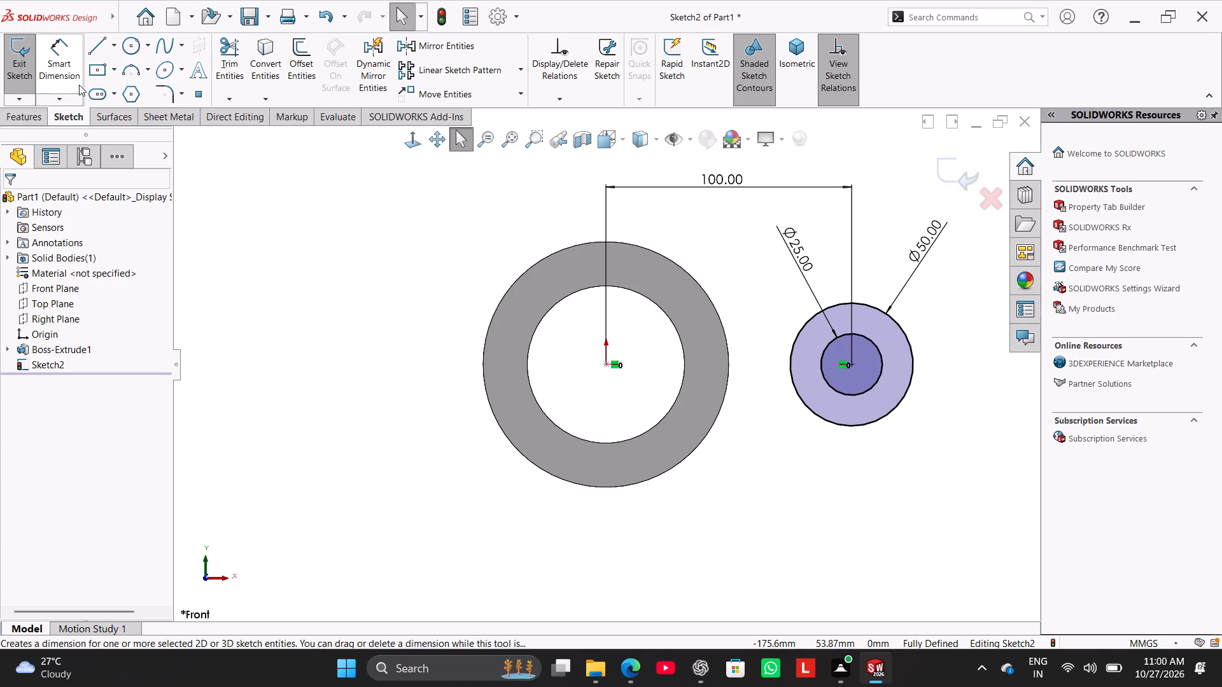
Sketch a corner rectangle about 53 by 39 mm extending downward from the large ring's lower outer edge.
left_click(116, 73)
left_click(113, 93)
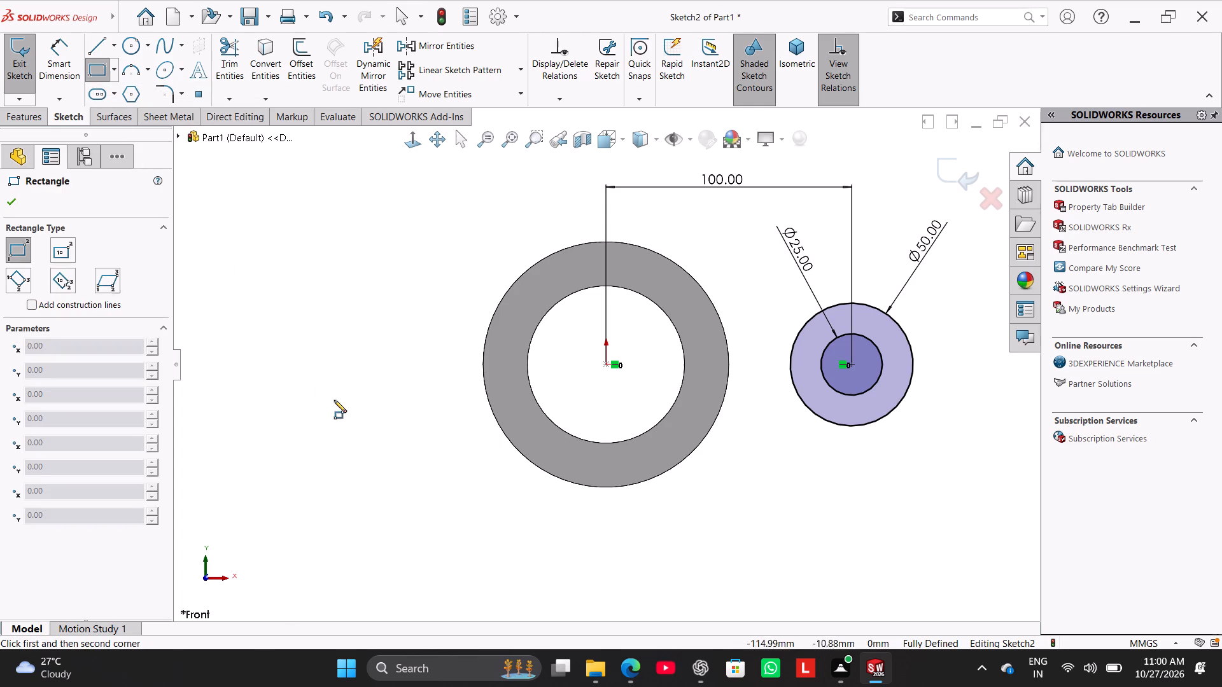
left_click(545, 470)
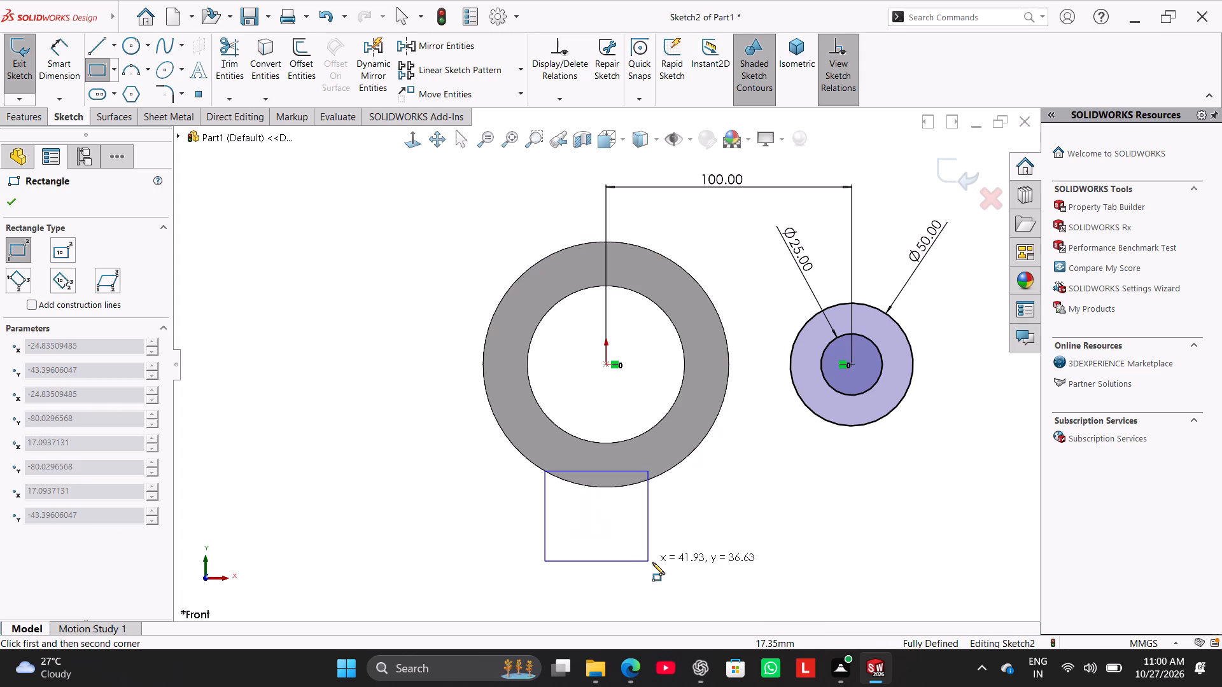
left_click(675, 567)
right_click(717, 518)
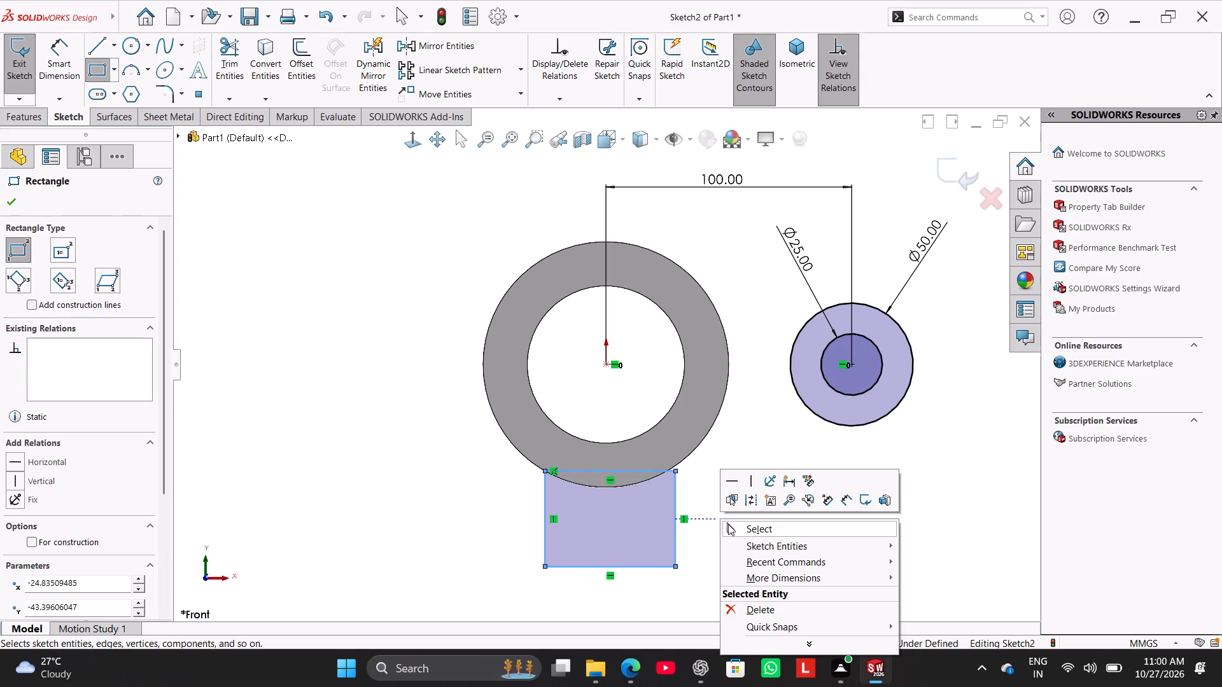
left_click(729, 525)
Add a Vertical relation between the midpoint of the rectangle's bottom line and the origin.
left_click(60, 58)
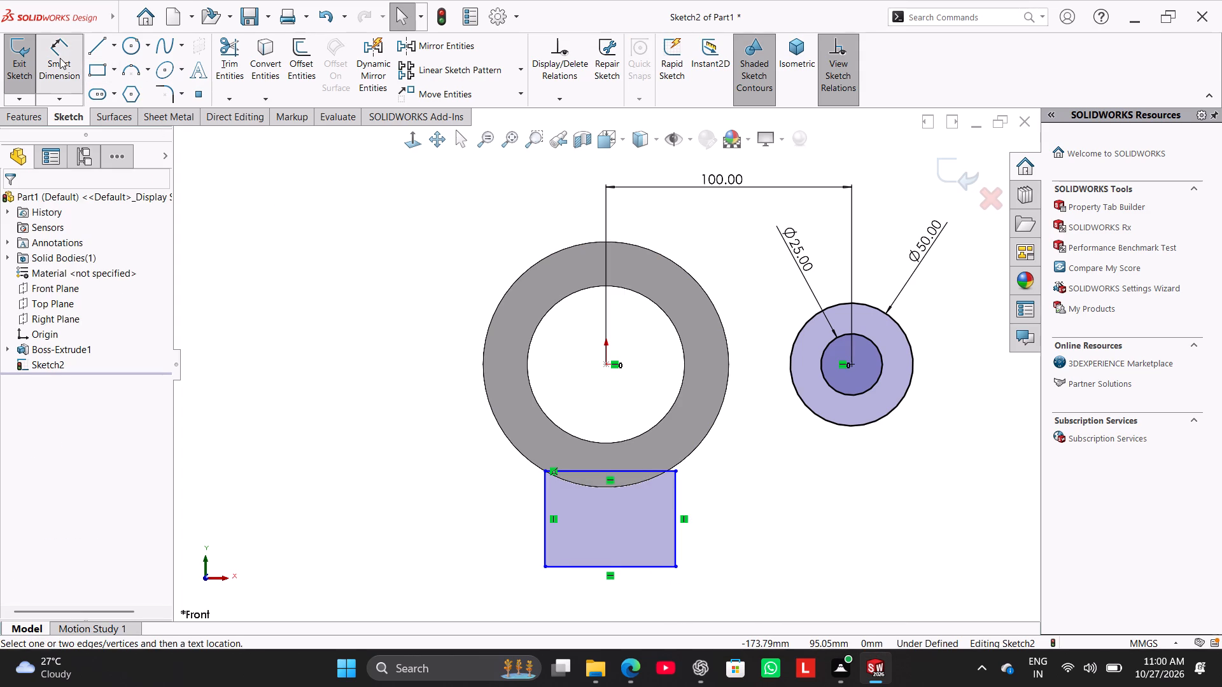
left_click(72, 60)
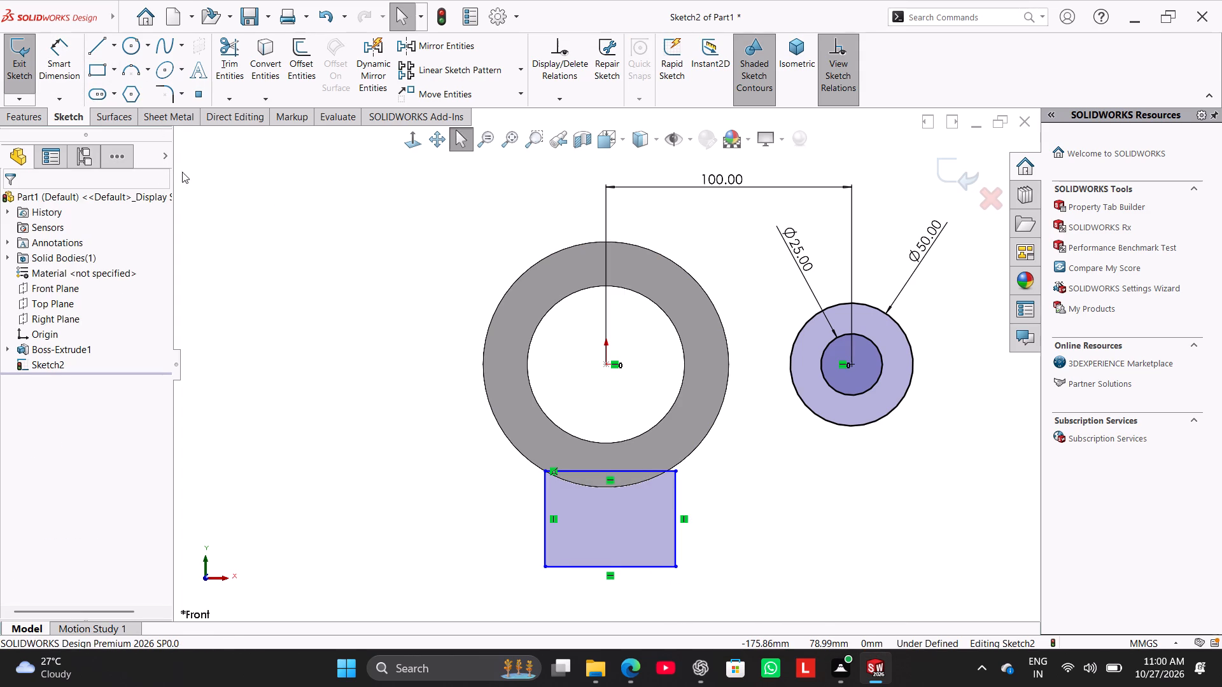
left_click(608, 565, "ctrl")
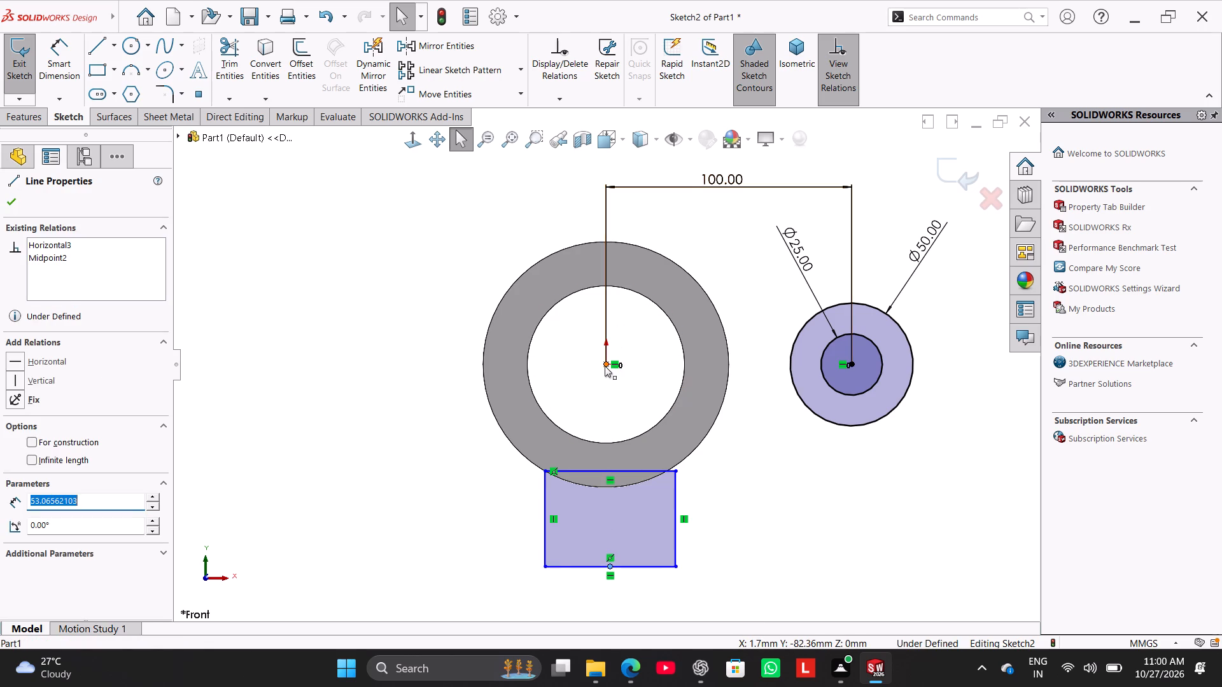
left_click(605, 366, "ctrl")
left_click(59, 445)
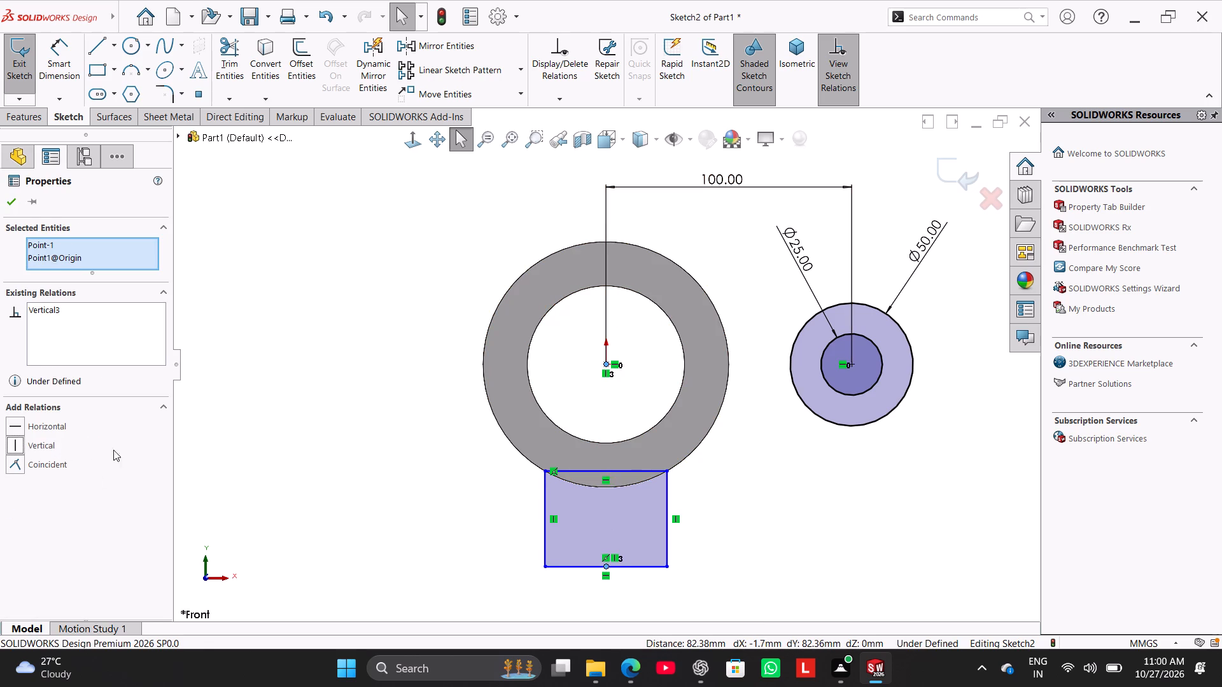
left_click(329, 436)
Dimension the rectangle's bottom line as 50 mm and leave the dimension tool.
left_click(56, 69)
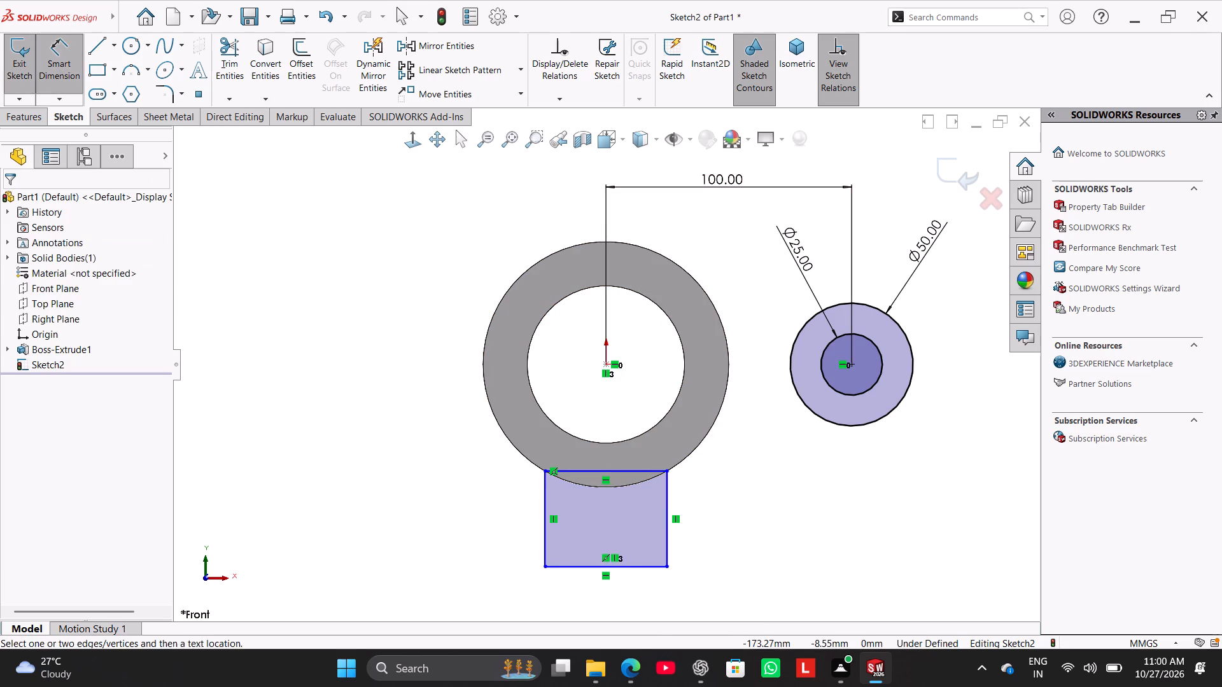
left_click(584, 567)
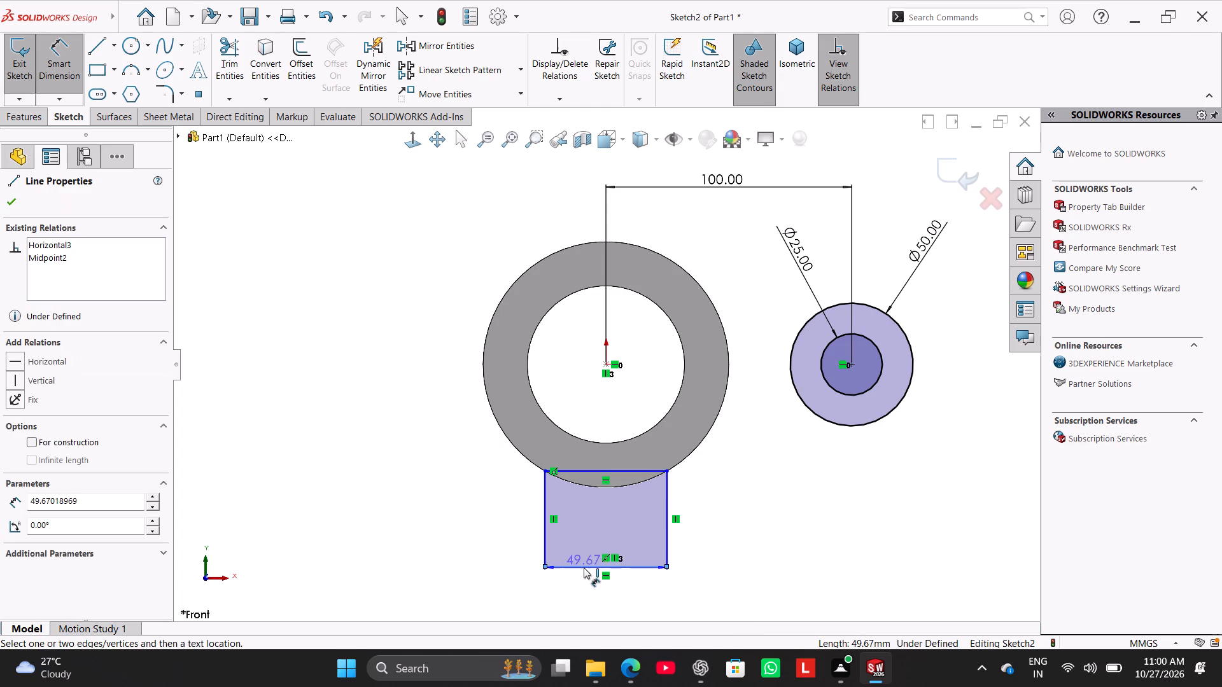
left_click(592, 609)
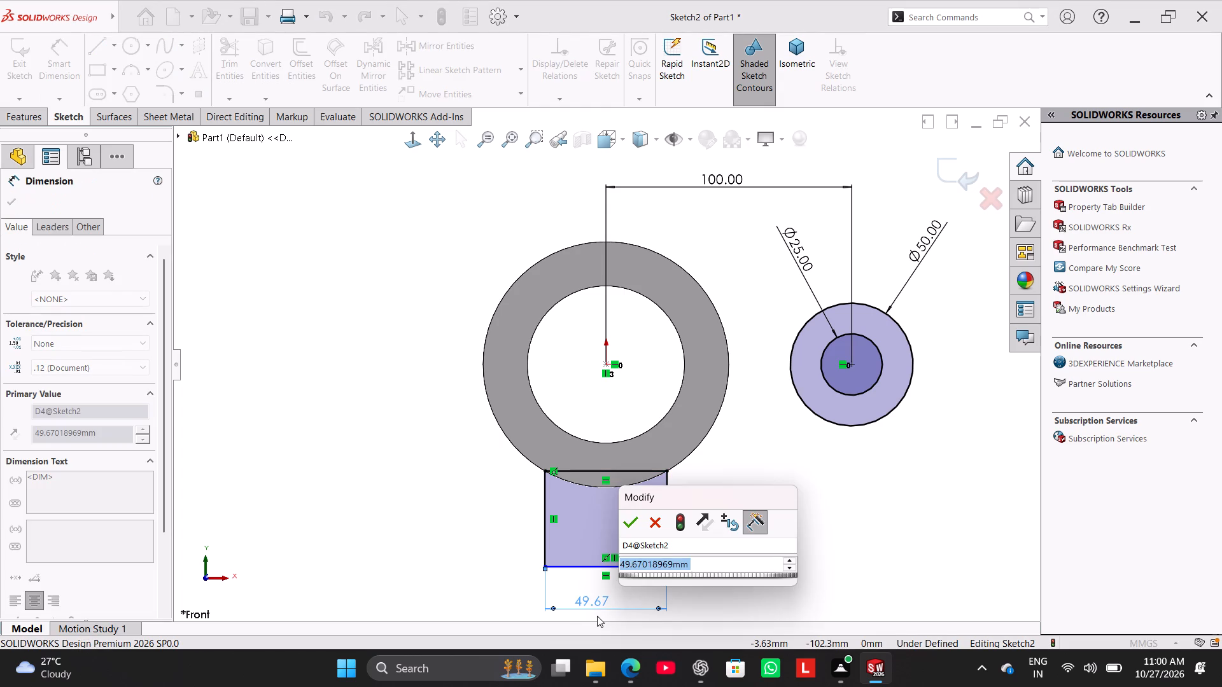
type("50")
key("Return")
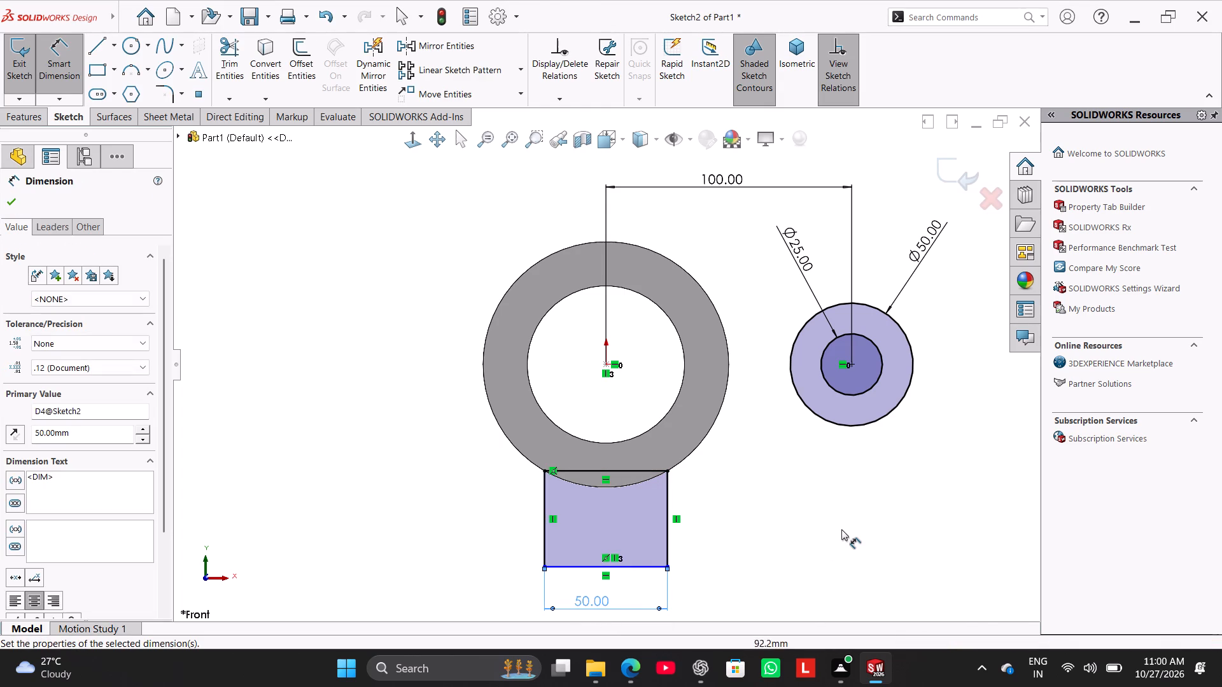
left_click(841, 528)
right_click(841, 528)
left_click(871, 567)
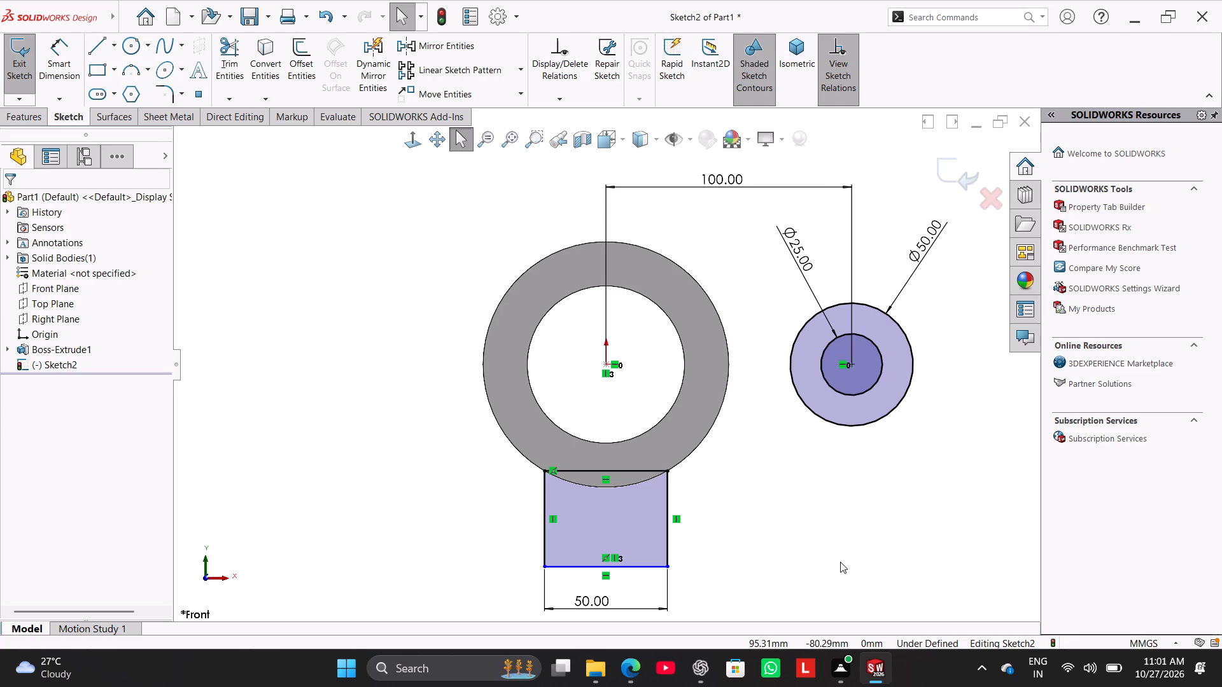
Dimension the vertical distance from the origin to the rectangle's bottom line as 75 mm and leave the dimension tool.
right_click(551, 472)
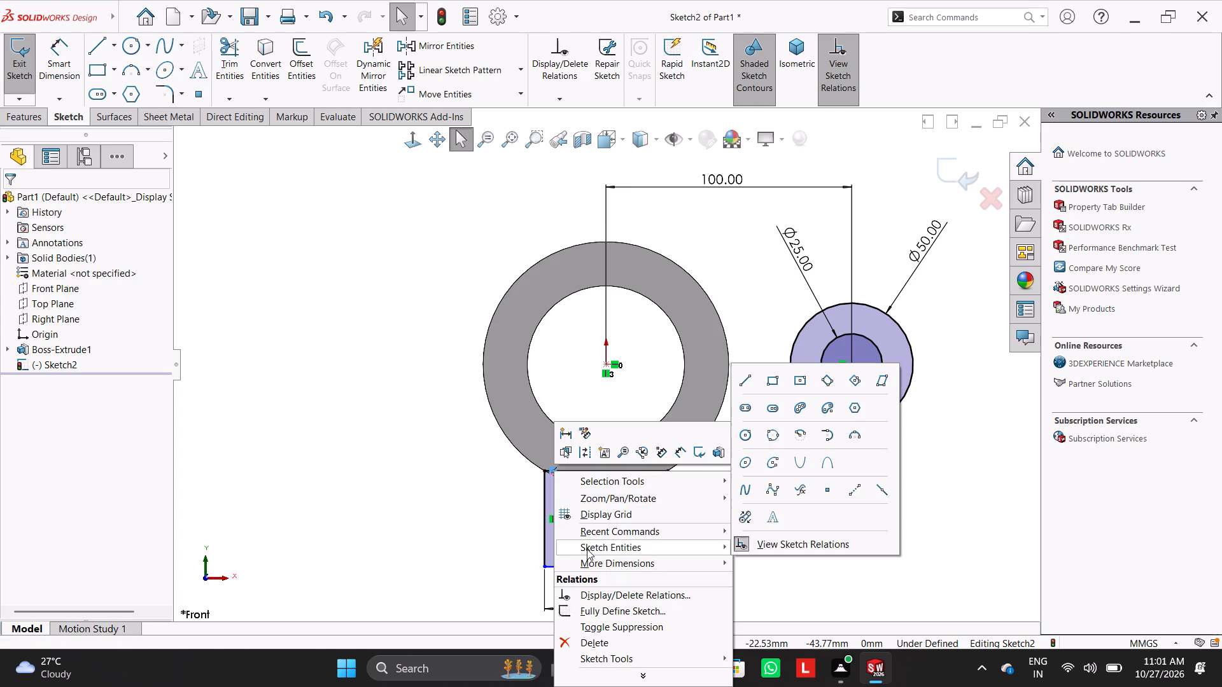
left_click(461, 521)
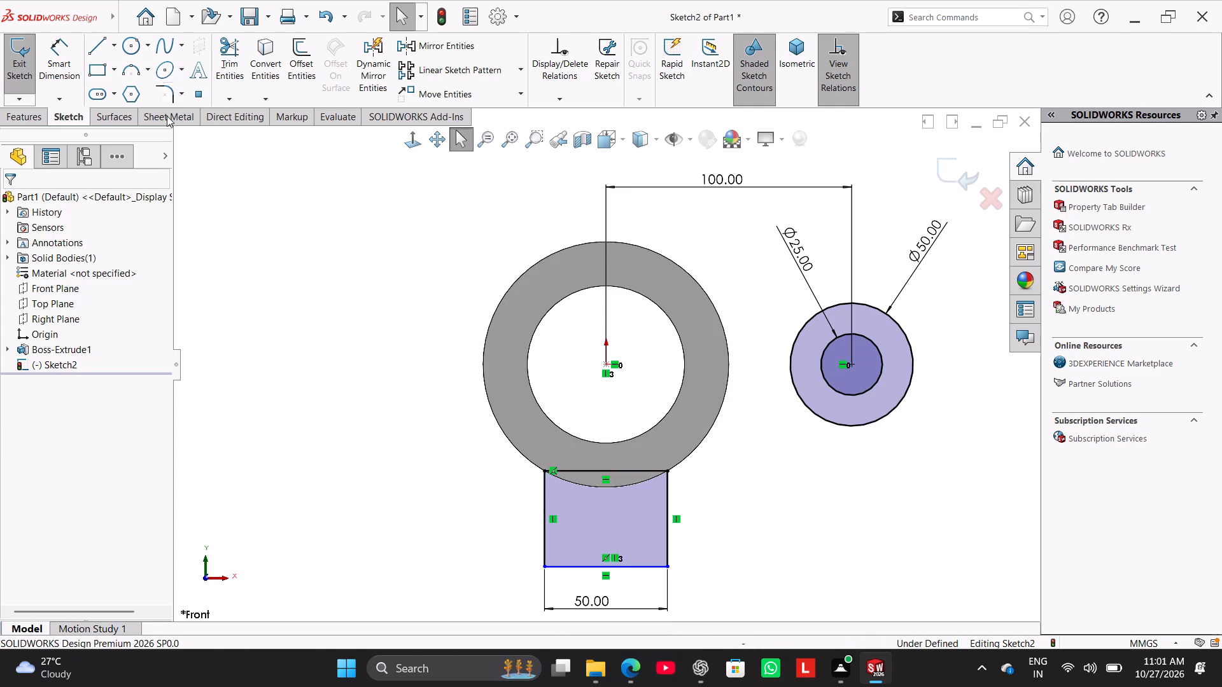
left_click_drag(66, 52, 71, 57)
left_click(605, 365)
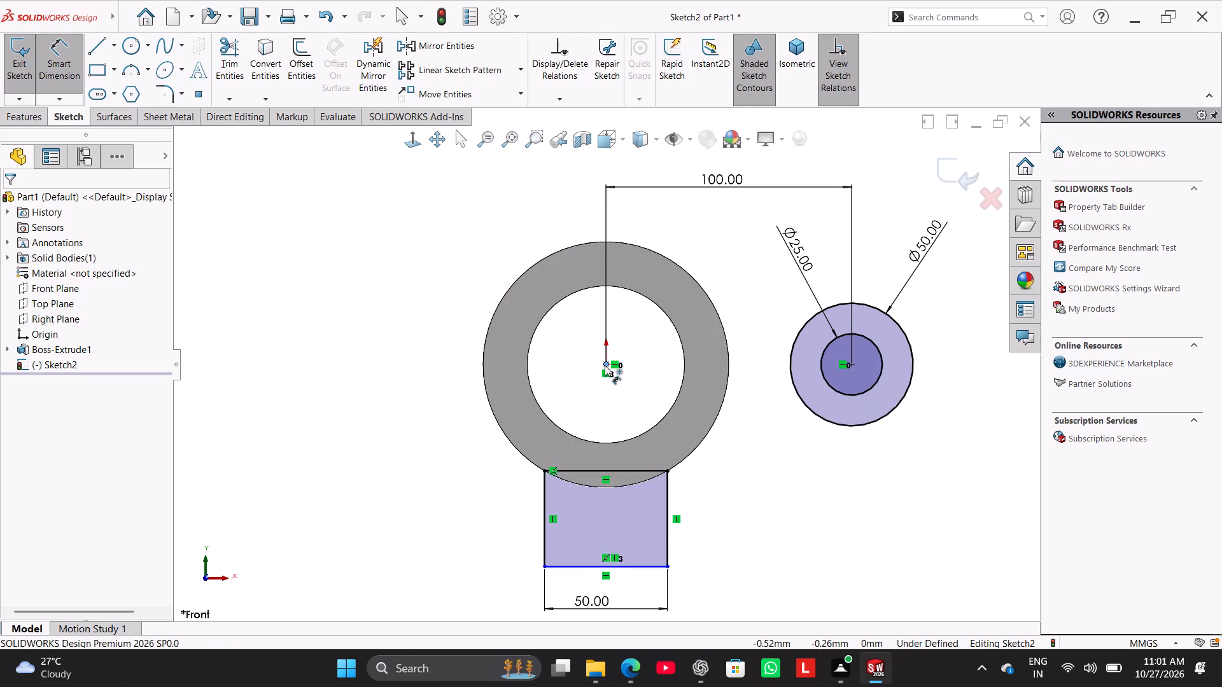
left_click(584, 566)
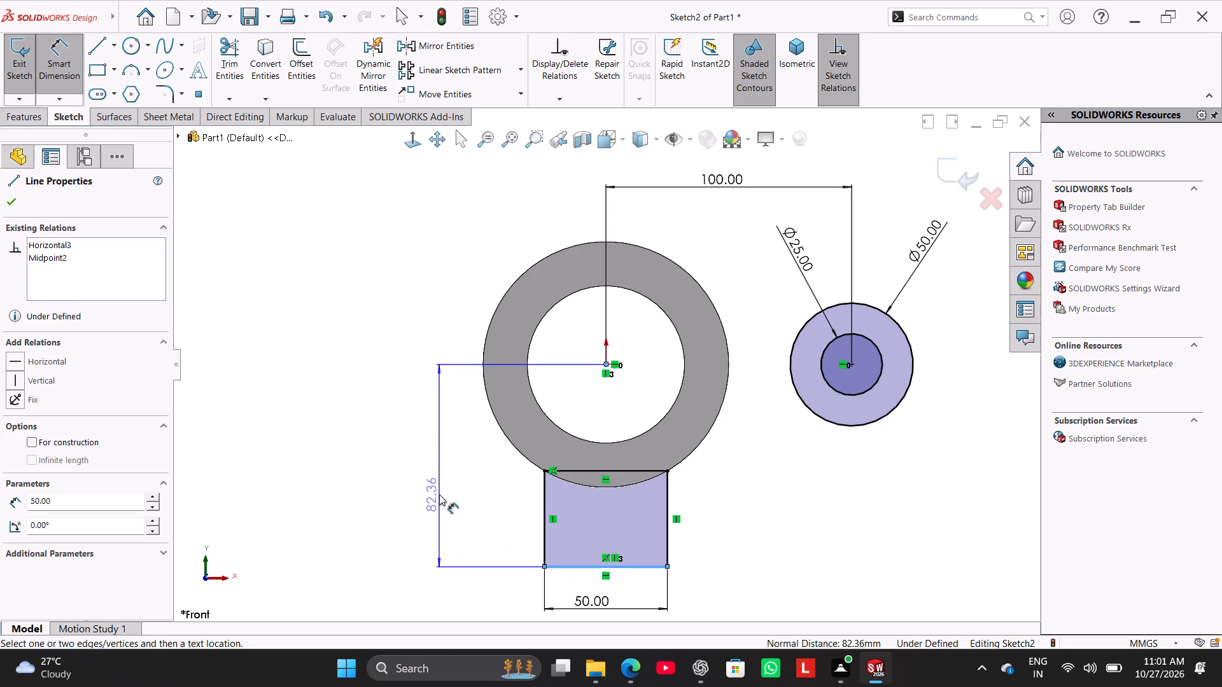
left_click(439, 494)
type("75")
key("Return")
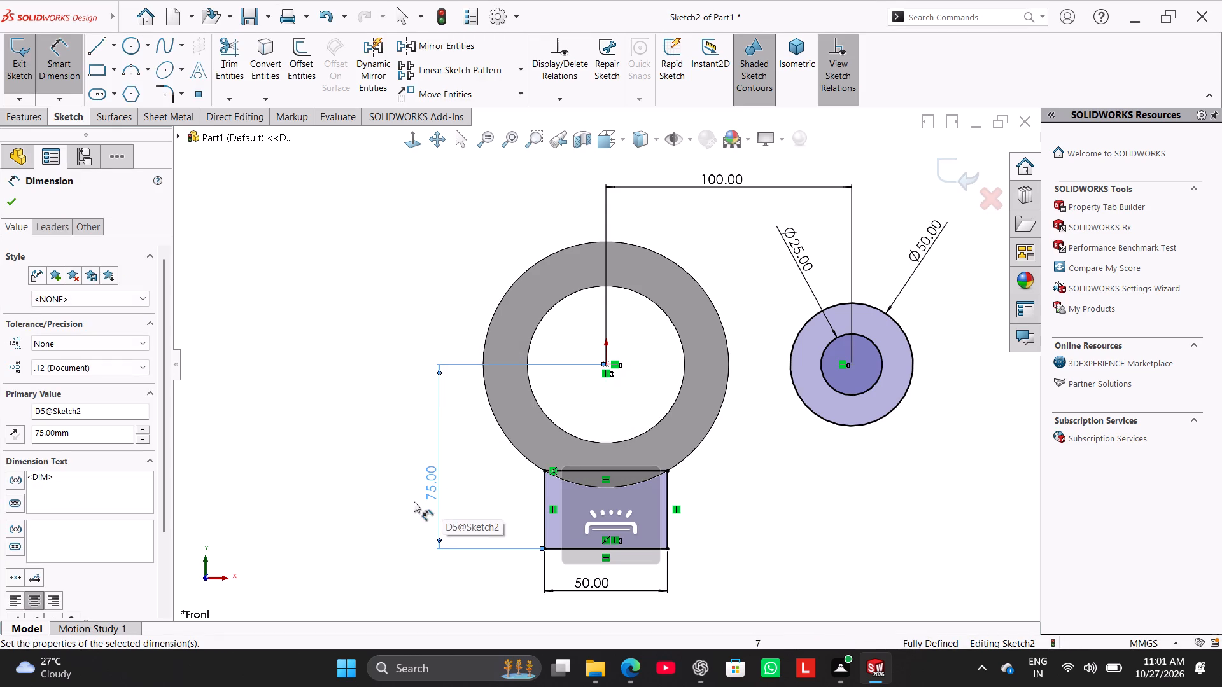
right_click(360, 468)
left_click(403, 510)
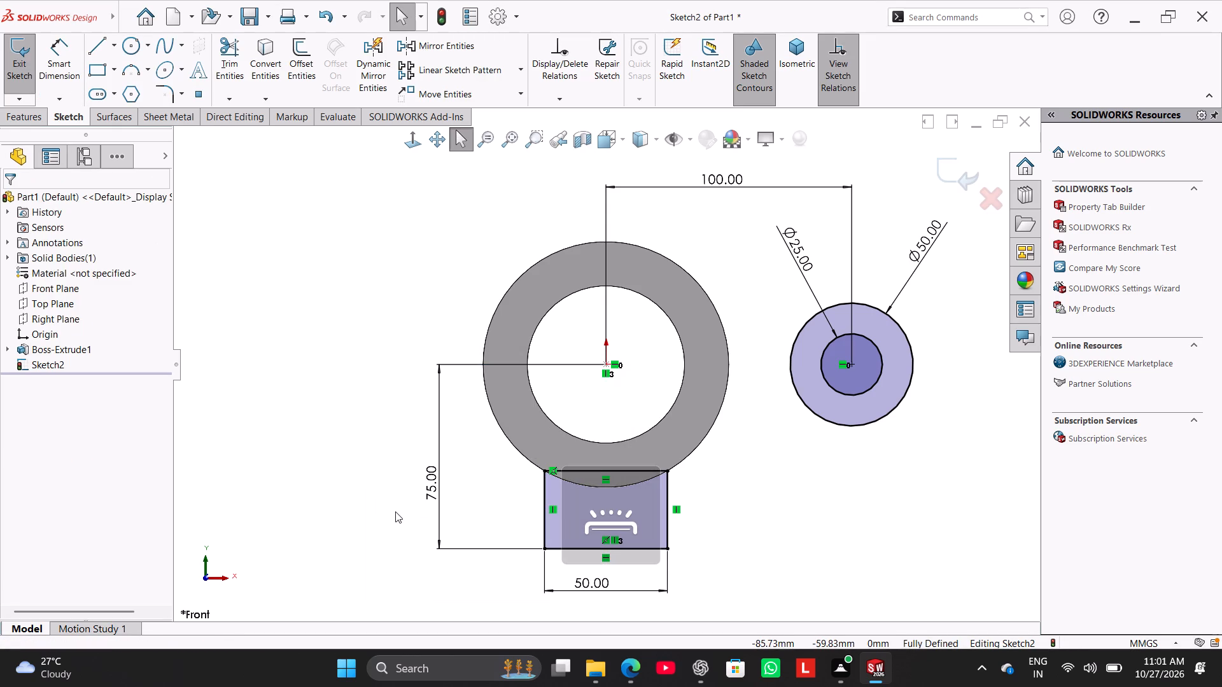
left_click(395, 511)
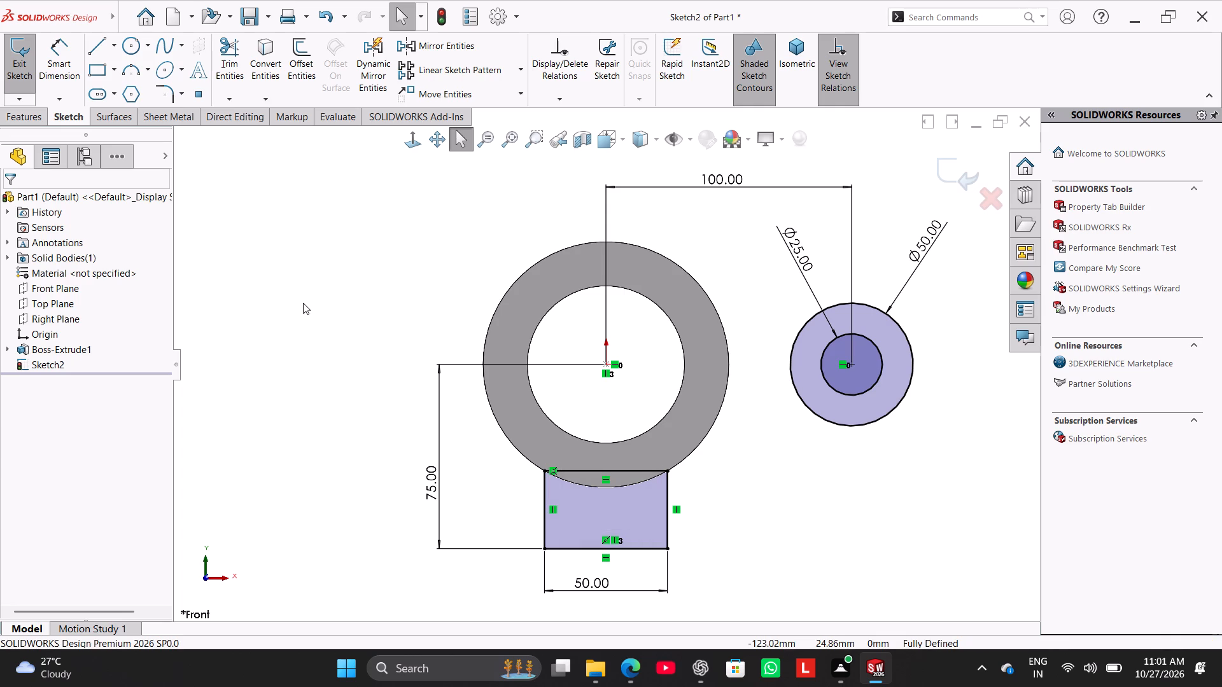
Extrude the small ring and rectangle sketch 40 mm with the Mid Plane end condition and Merge result on.
left_click(22, 118)
left_click(38, 77)
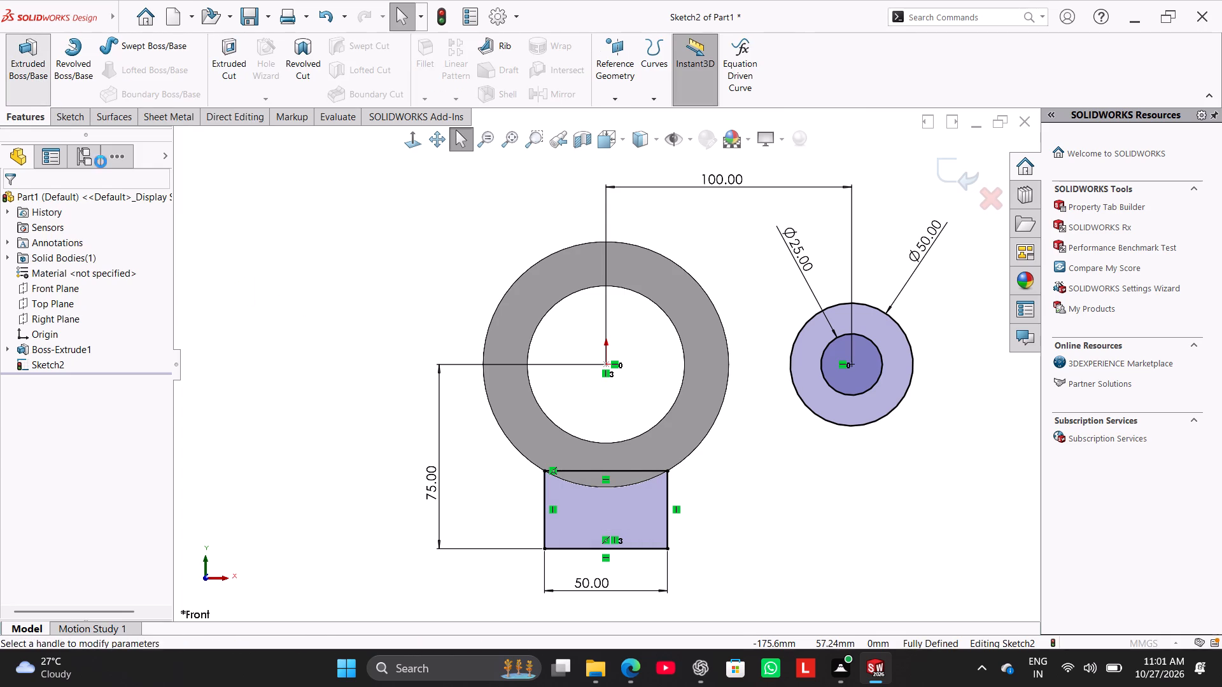
middle_click_drag(409, 387, 461, 412)
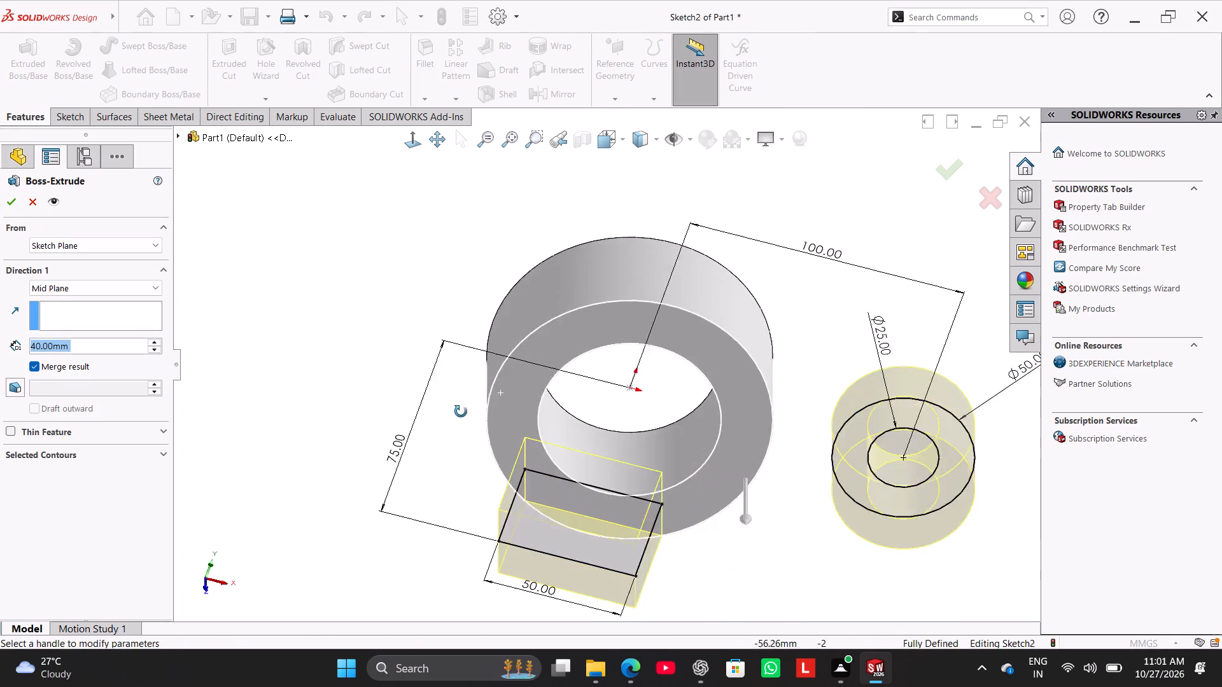
middle_click_drag(461, 412, 422, 401)
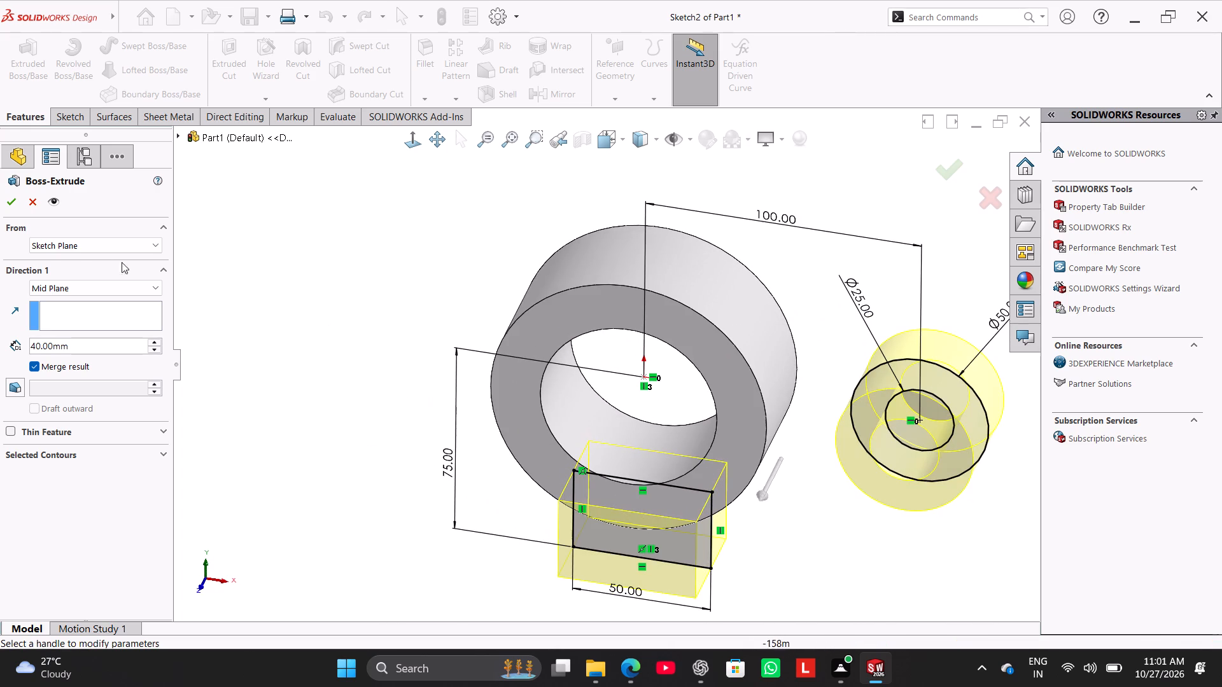
left_click(13, 197)
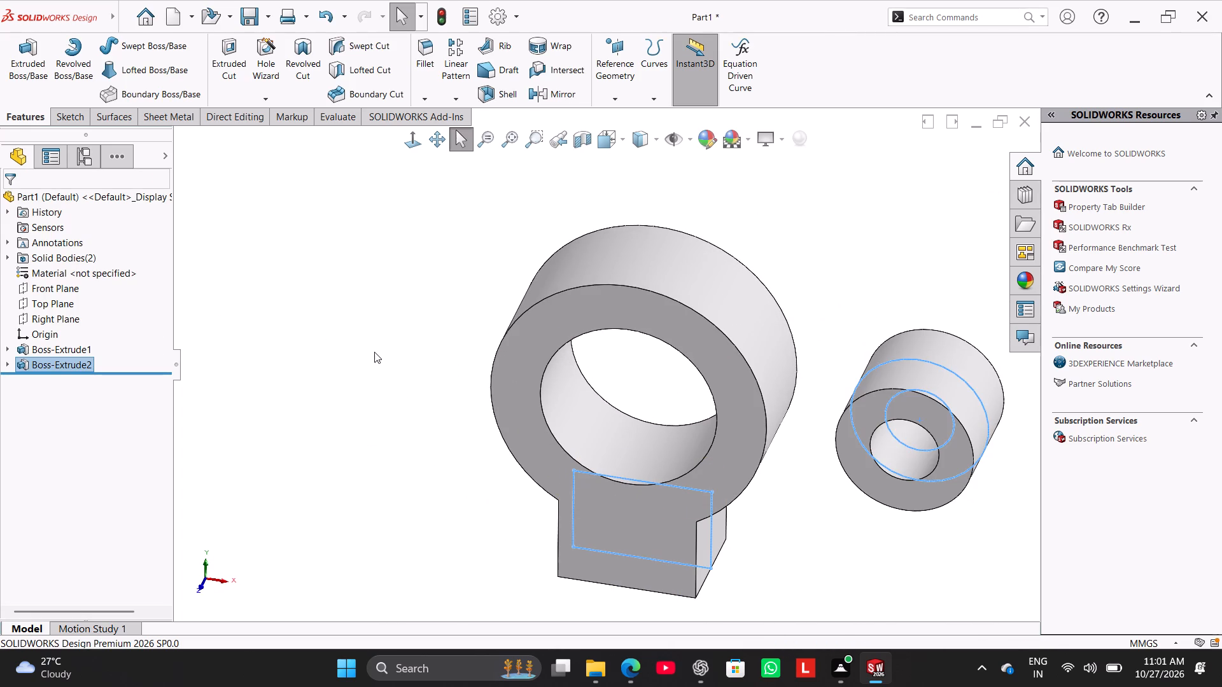
Clear the selection and show the part in the isometric view.
left_click(374, 352)
right_click_drag(377, 392, 682, 282)
right_click_drag(433, 357, 631, 235)
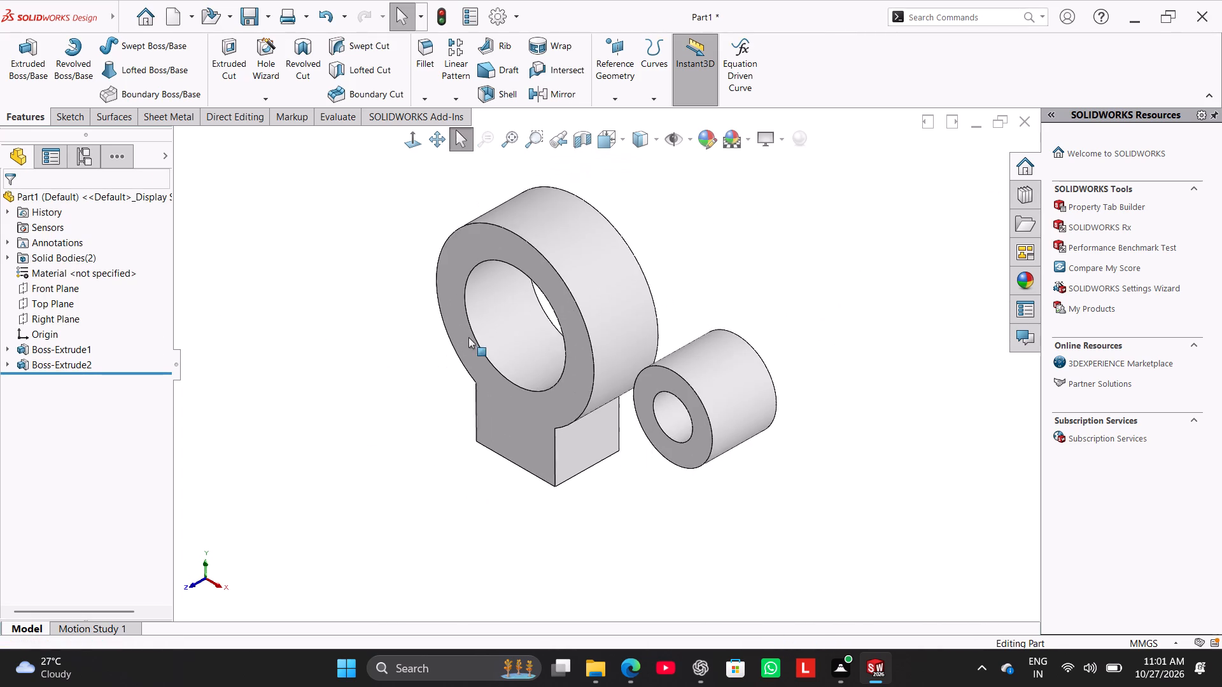
left_click(419, 347)
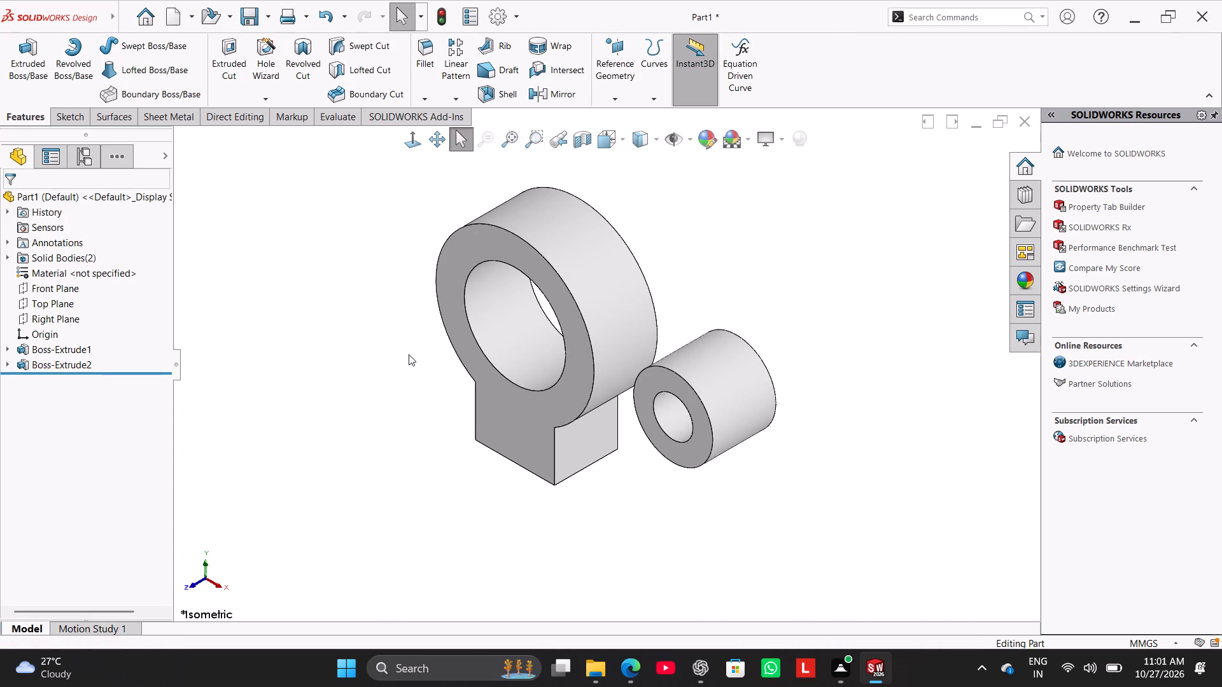
Sketch a corner rectangle about 6.5 mm wide on the Front Plane, from the large ring's bore bottom to the base block's bottom edge.
left_click(52, 293)
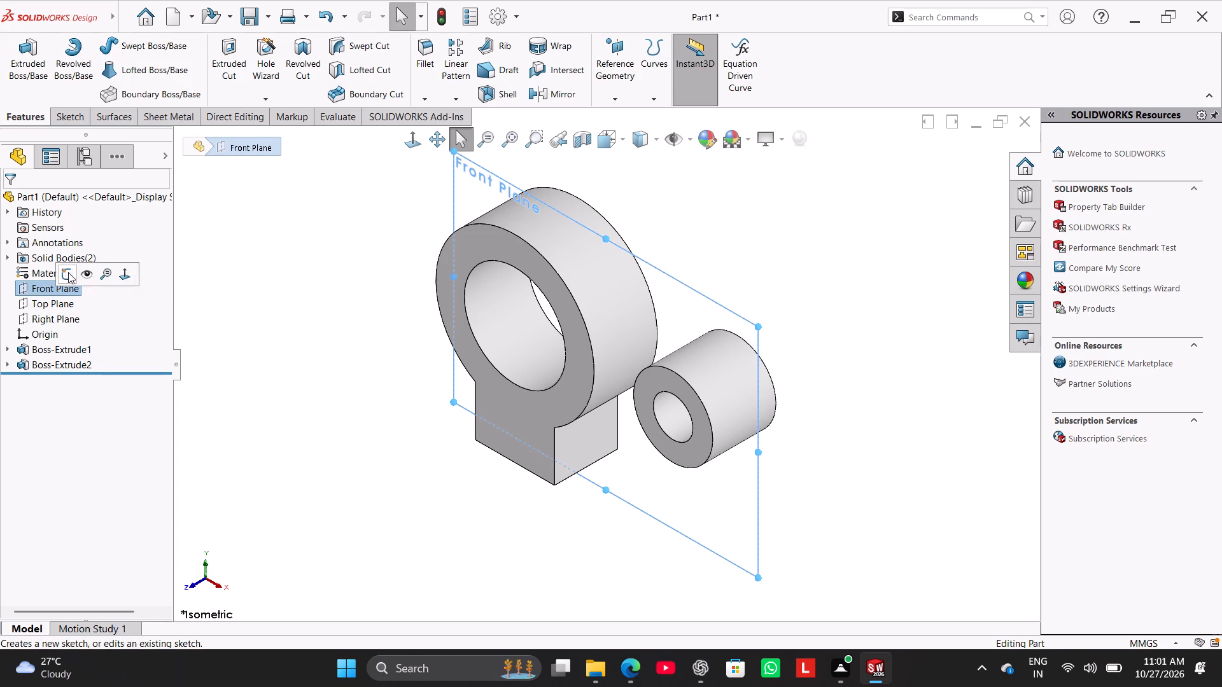
left_click(68, 272)
left_click(259, 301)
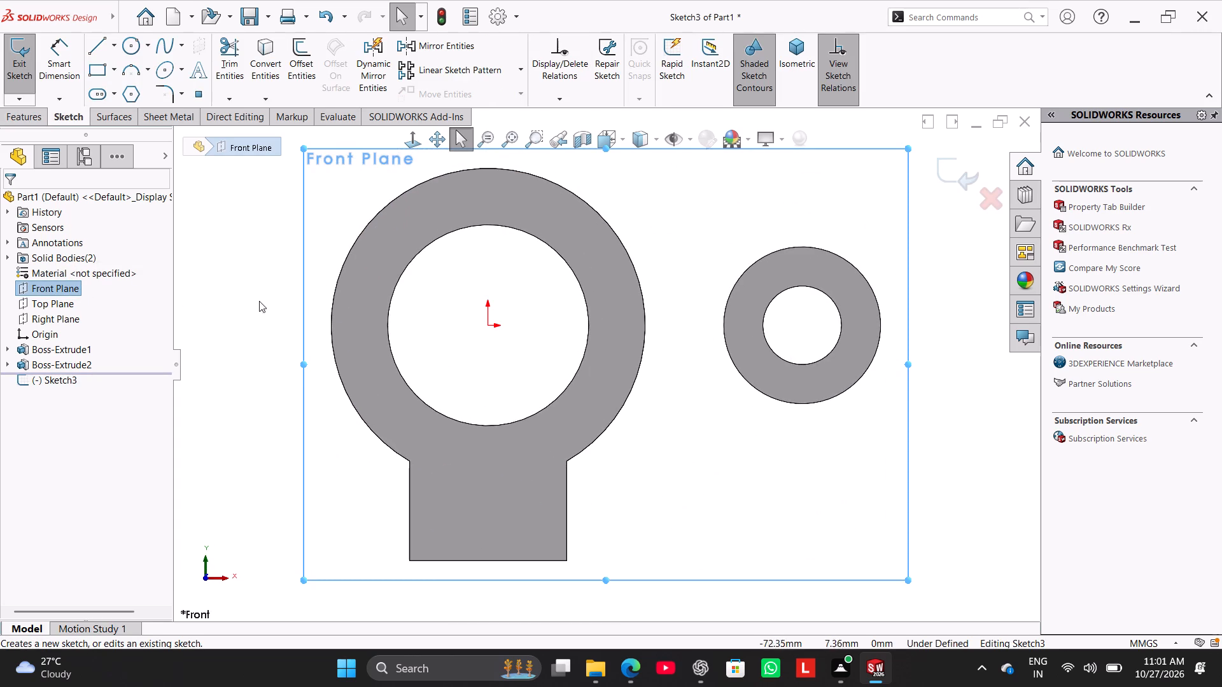
left_click(99, 67)
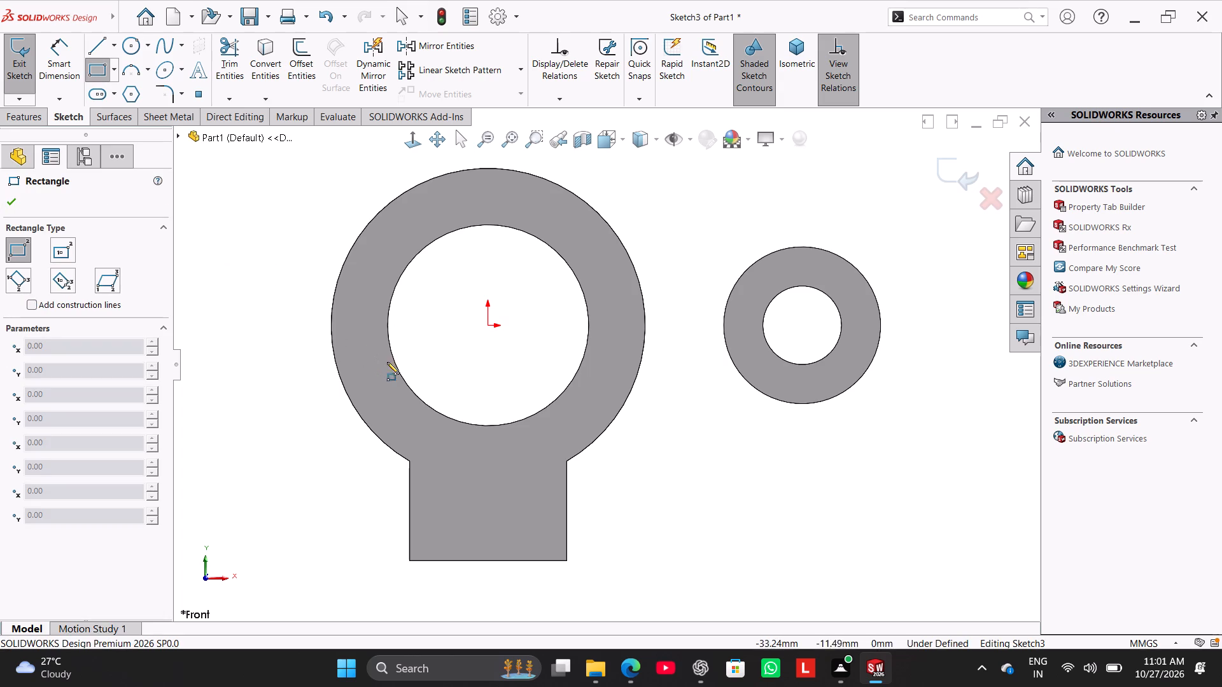
left_click(476, 424)
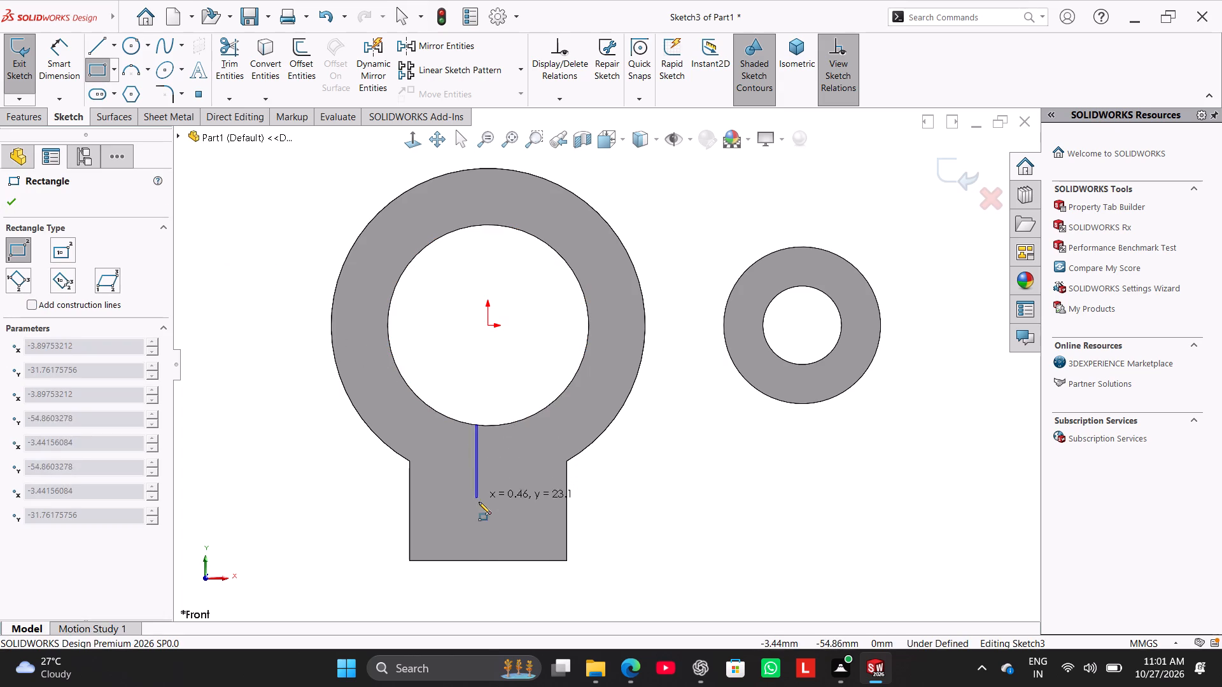
left_click(496, 560)
right_click(334, 543)
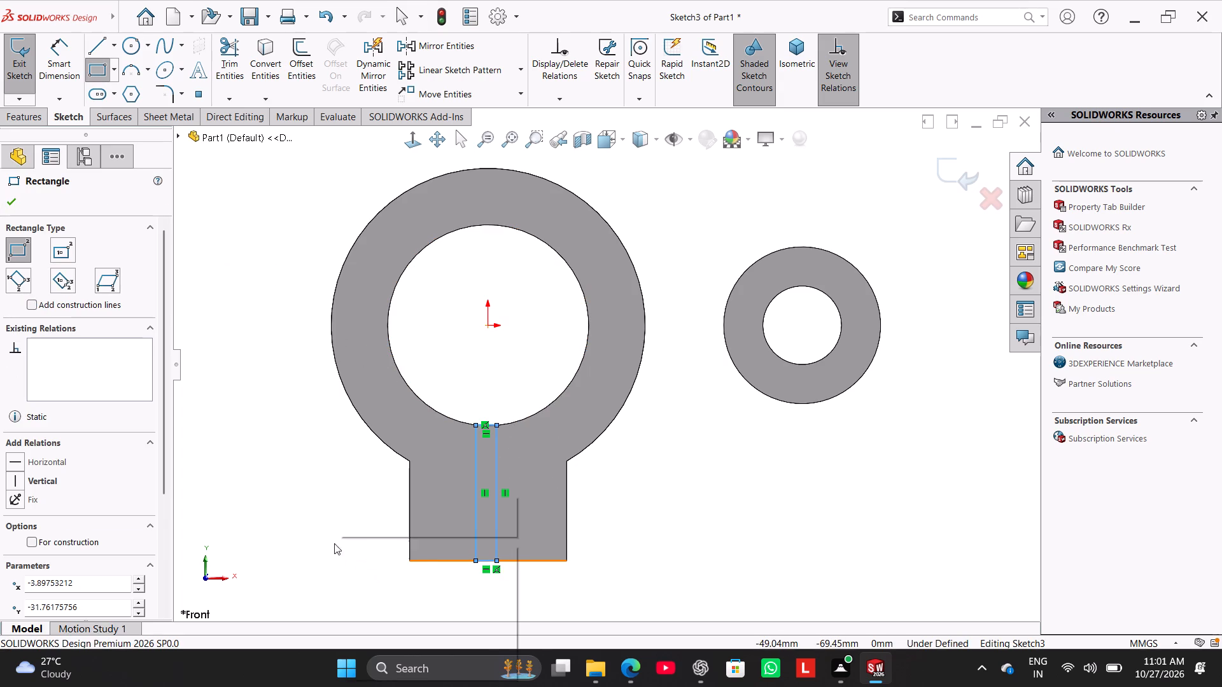
left_click(356, 550)
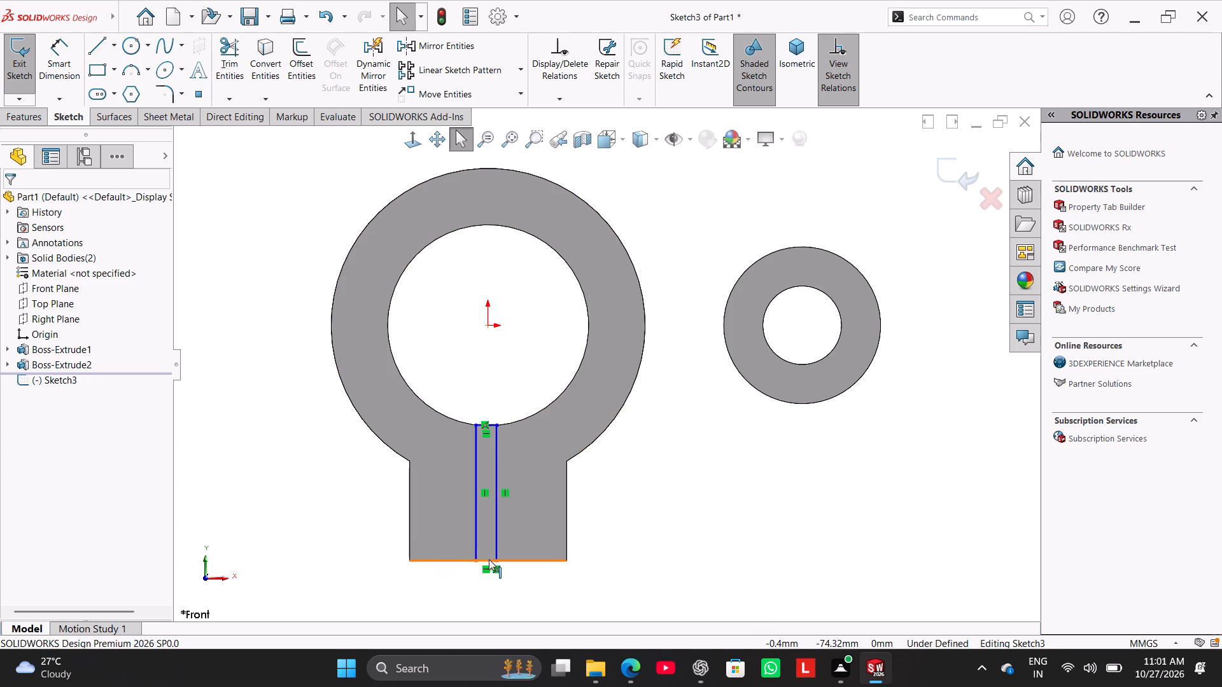
Add a Vertical relation between the midpoint of the narrow rectangle's bottom line and the origin.
left_click(484, 560, "ctrl")
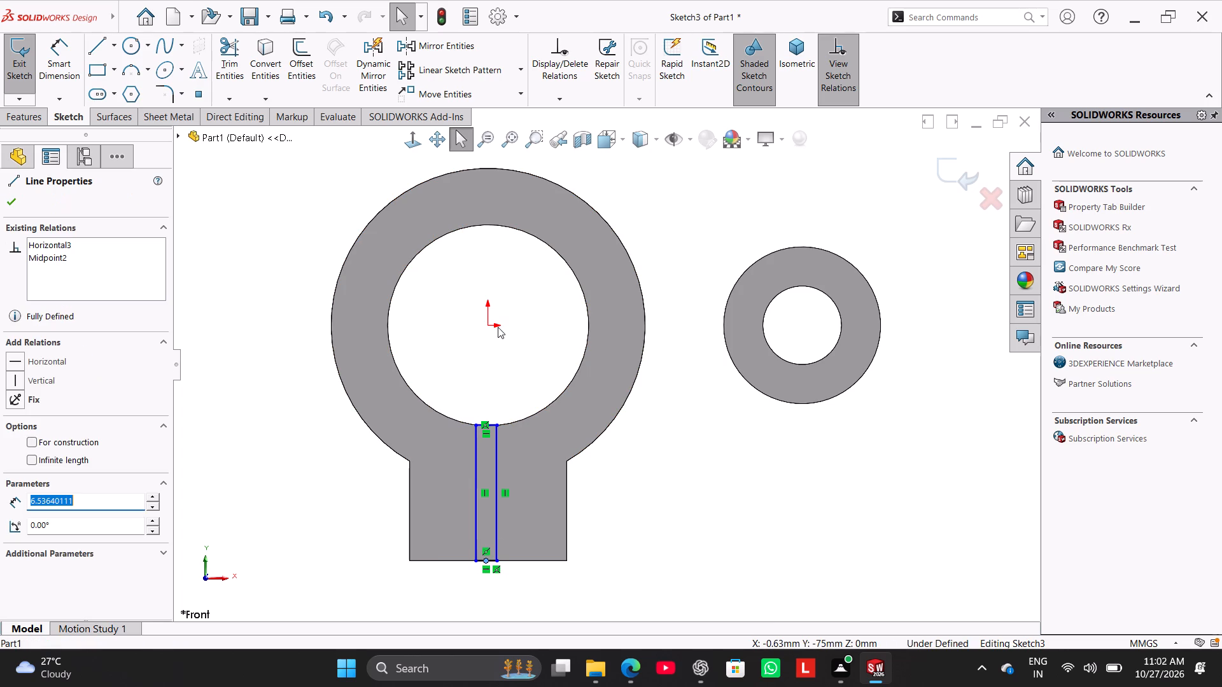
left_click(489, 324, "ctrl")
left_click(48, 445)
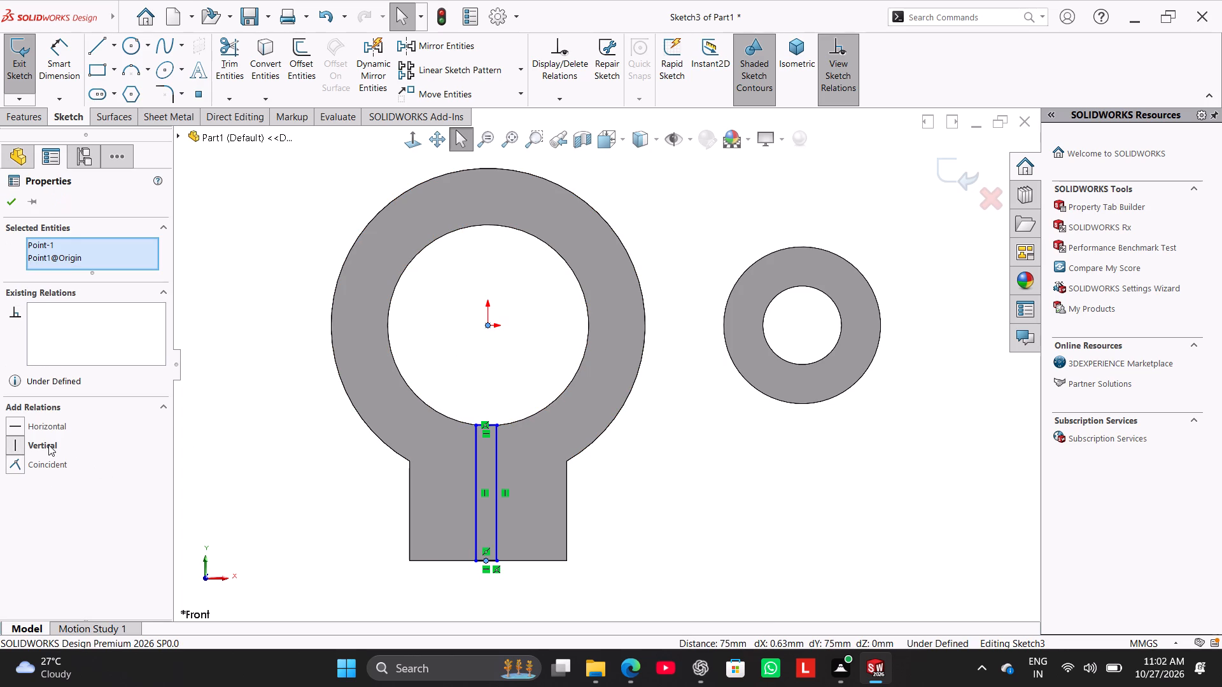
left_click(256, 443)
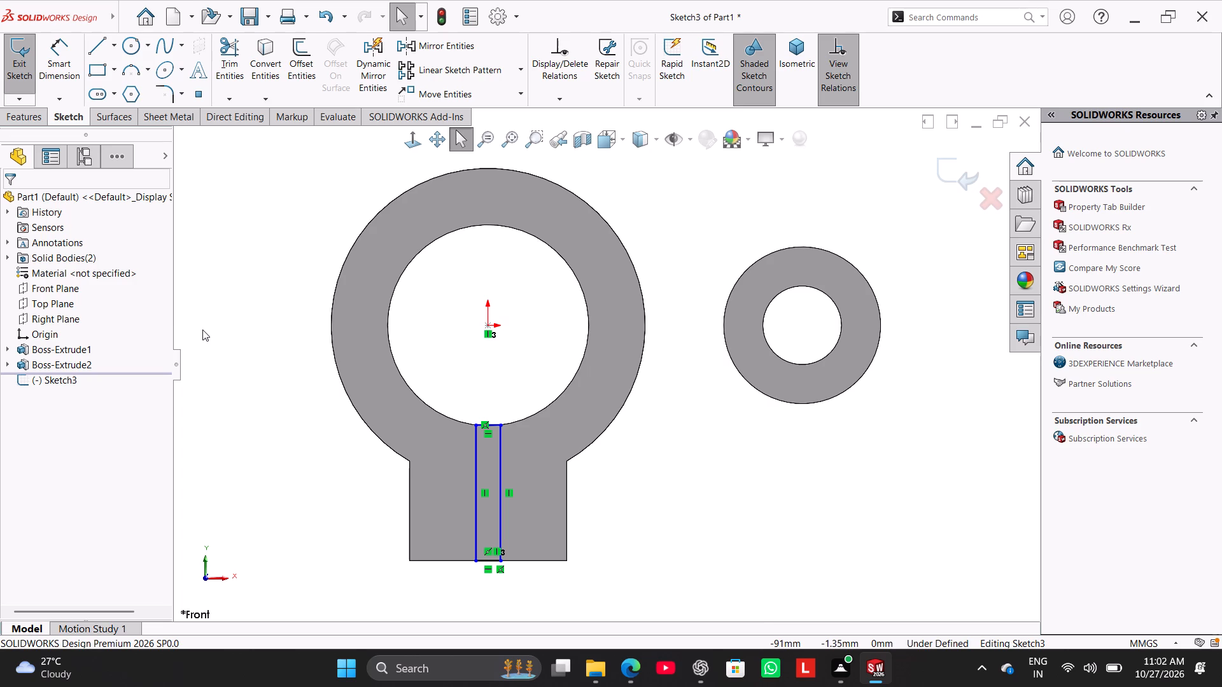
Dimension the narrow rectangle's bottom line as 6 mm and leave the dimension tool.
left_click(59, 68)
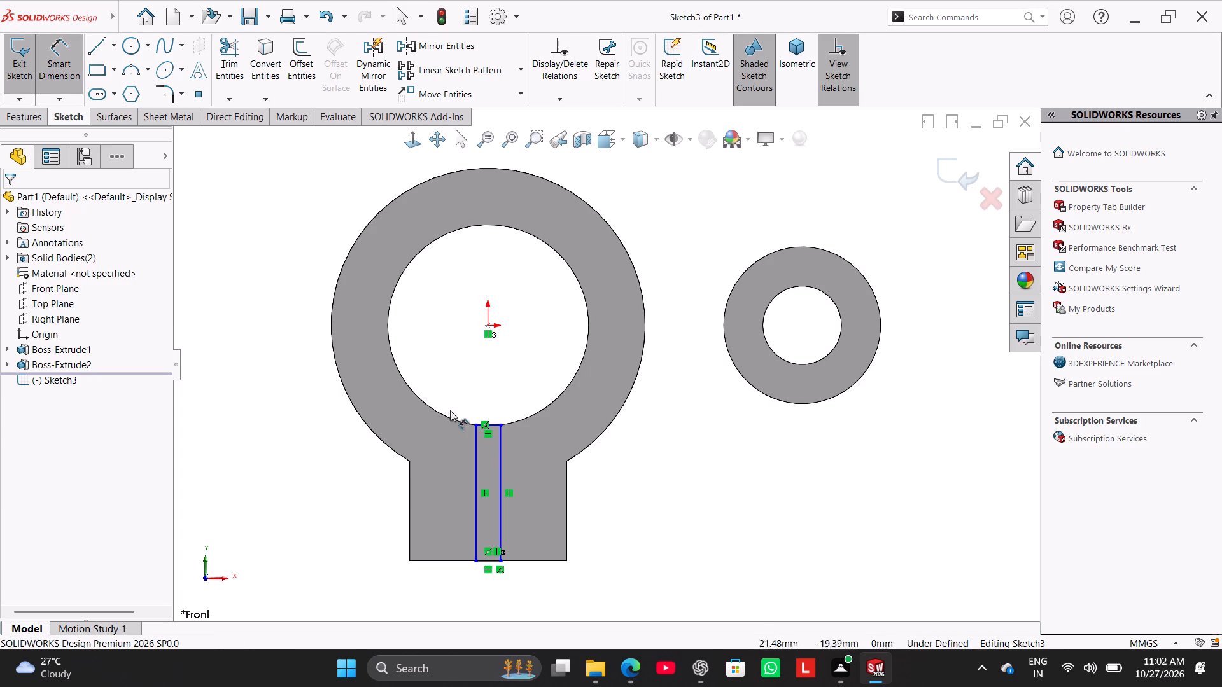
left_click(495, 562)
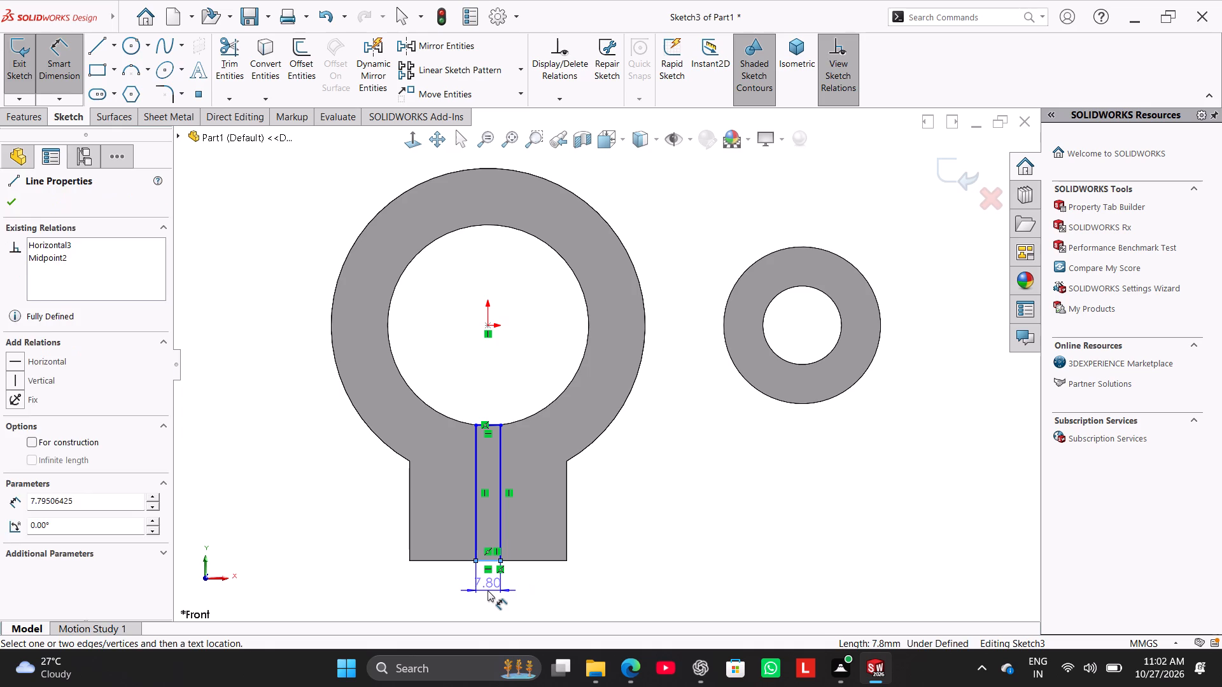
left_click(488, 590)
key("6")
key("Return")
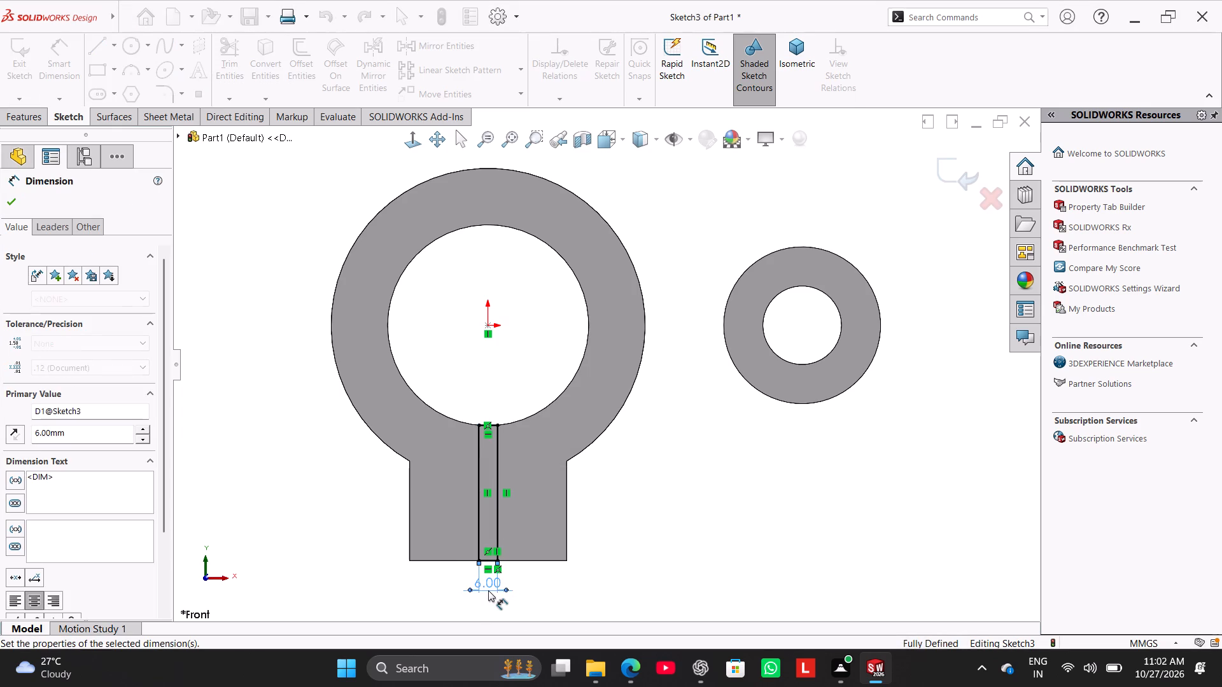
right_click(657, 491)
left_click(686, 527)
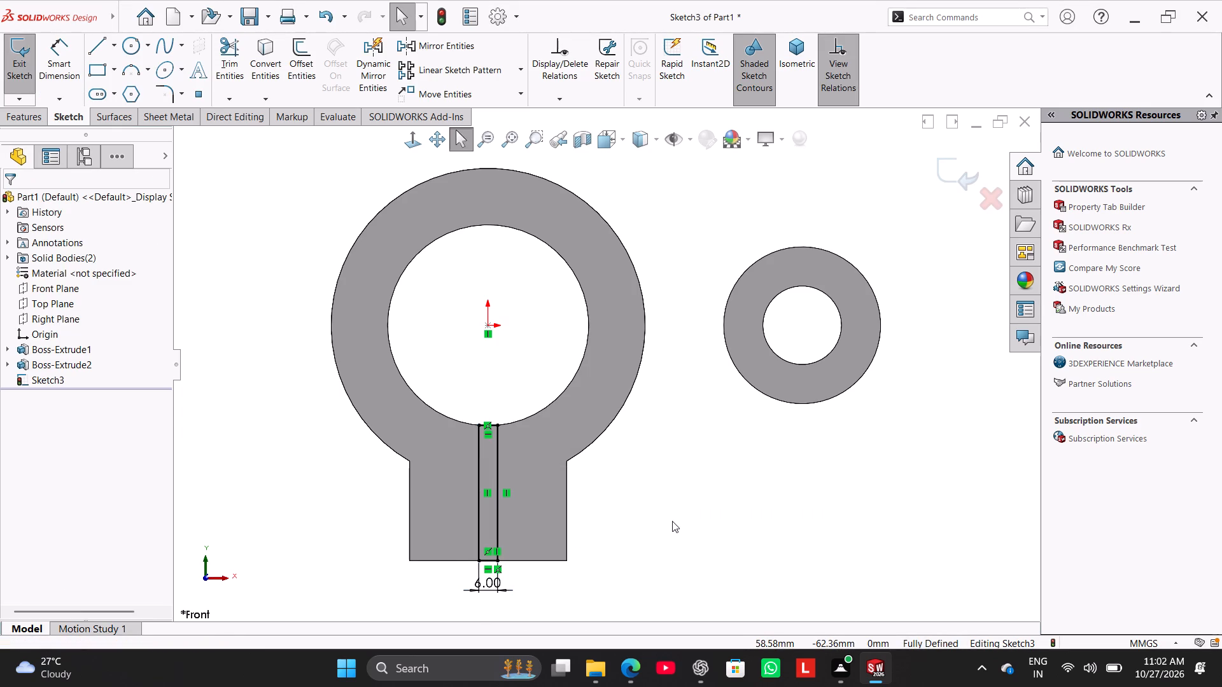
Cut the slot through the large ring and base block with an Extruded Cut set to Through All - Both.
left_click(34, 114)
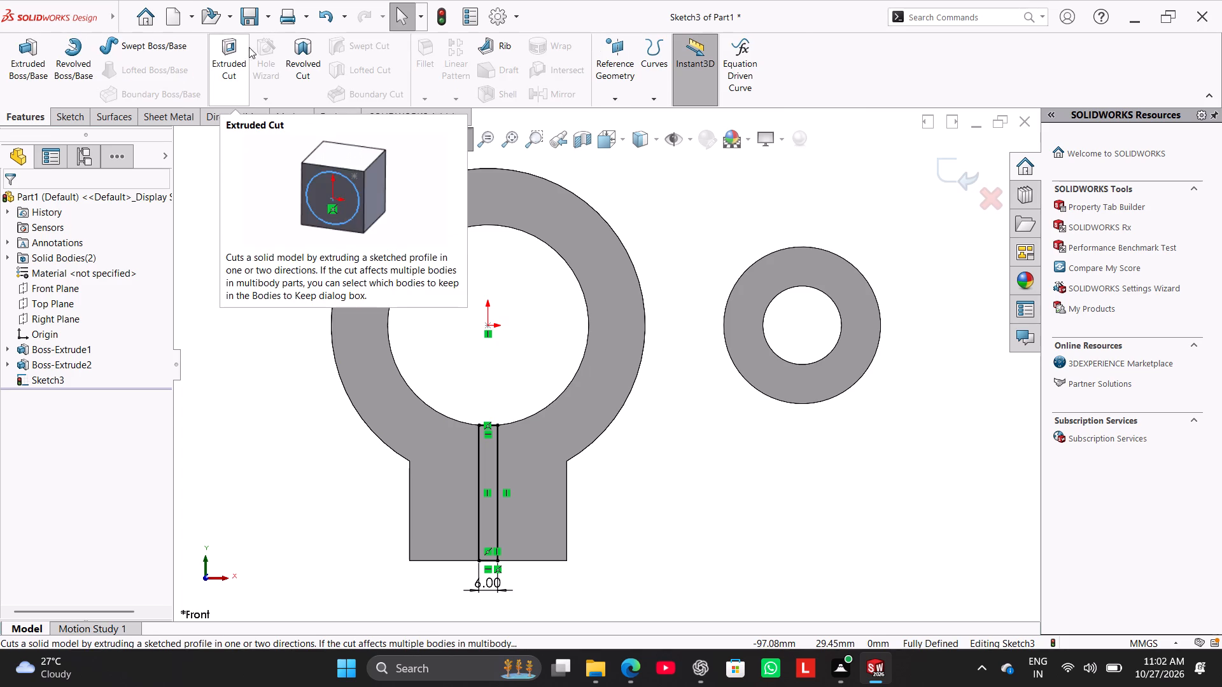
left_click(241, 47)
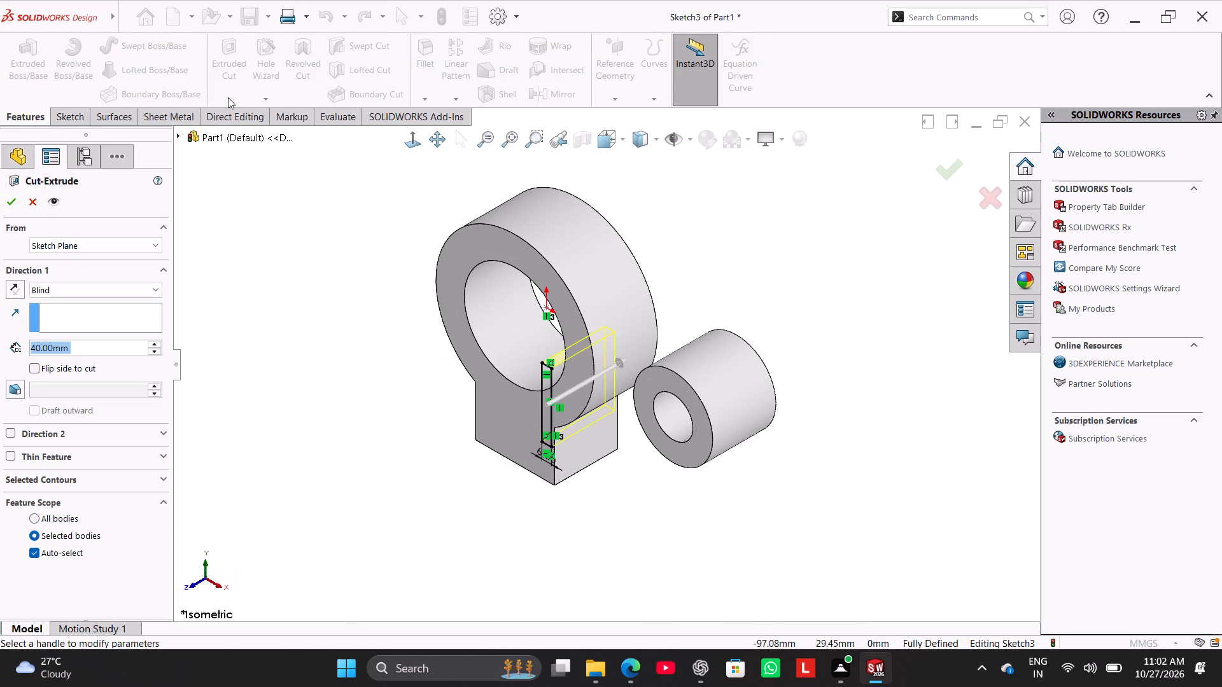
left_click(94, 289)
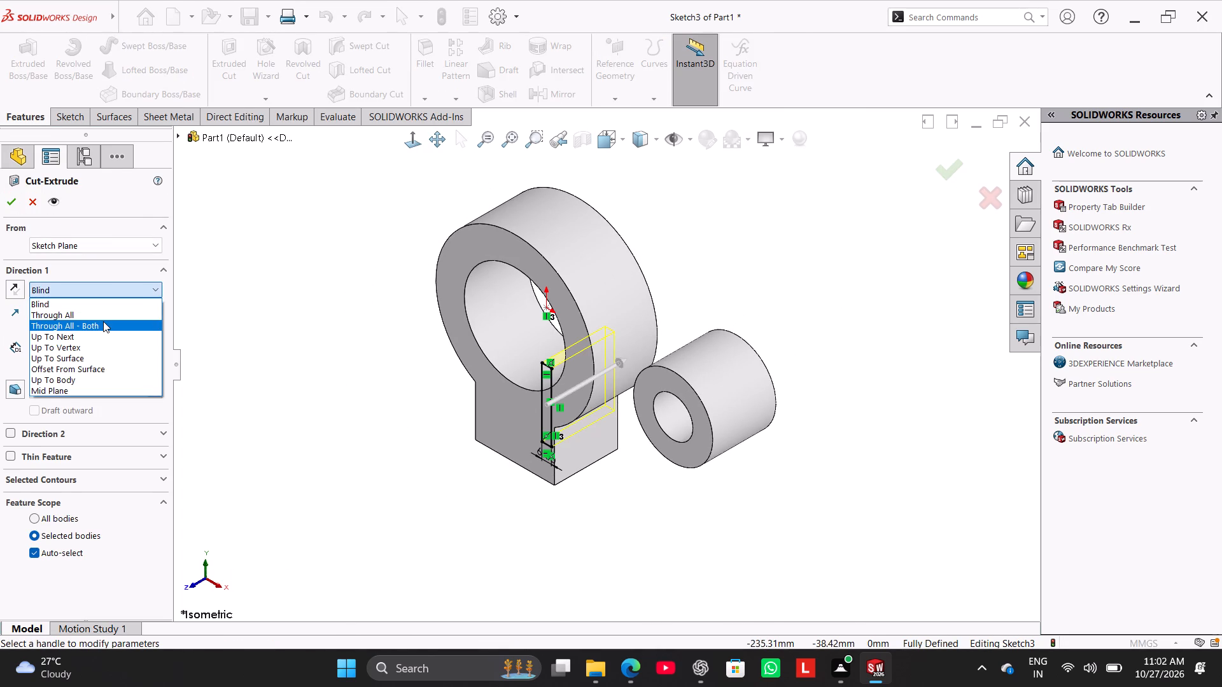
left_click(103, 321)
left_click(11, 207)
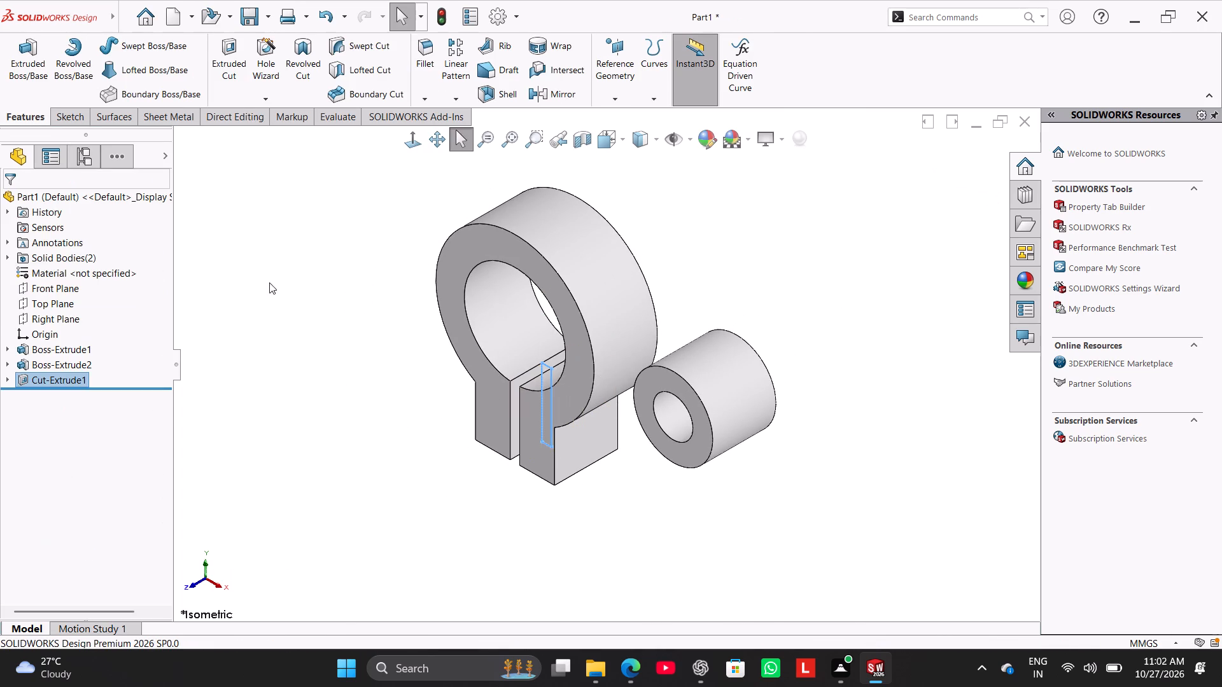
left_click(272, 283)
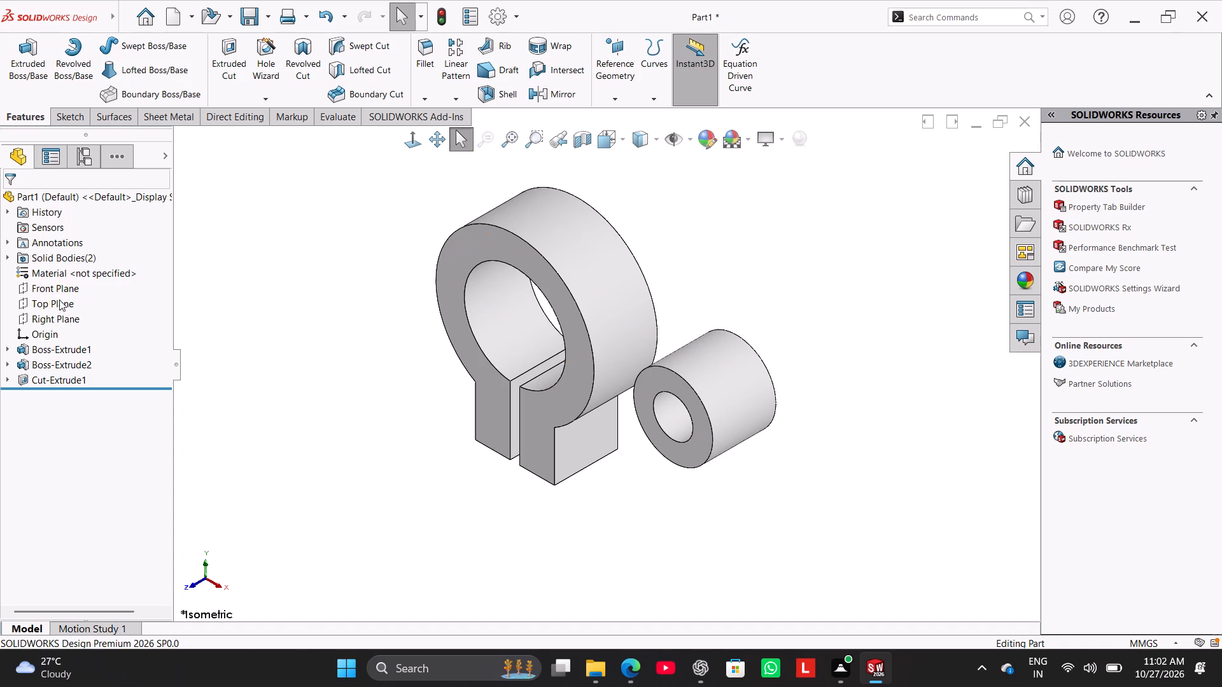
Sketch a line about 103 mm long on the Front Plane from the small ring's top to the large ring's top.
left_click(31, 287)
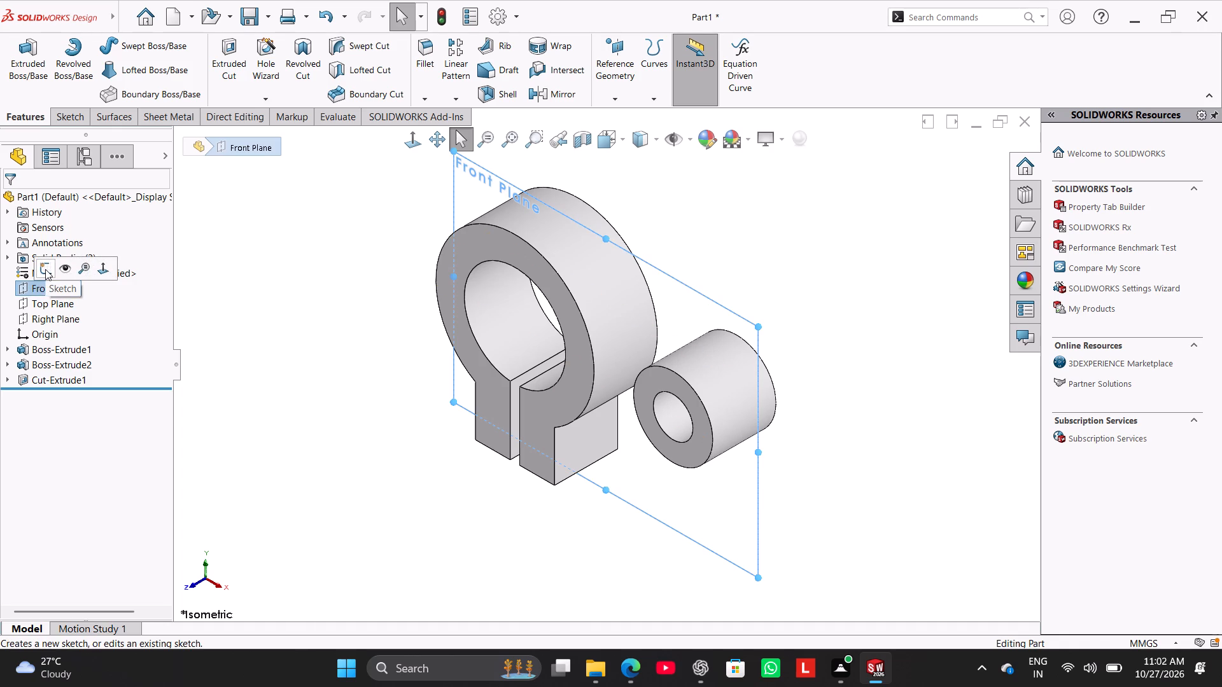
left_click(45, 269)
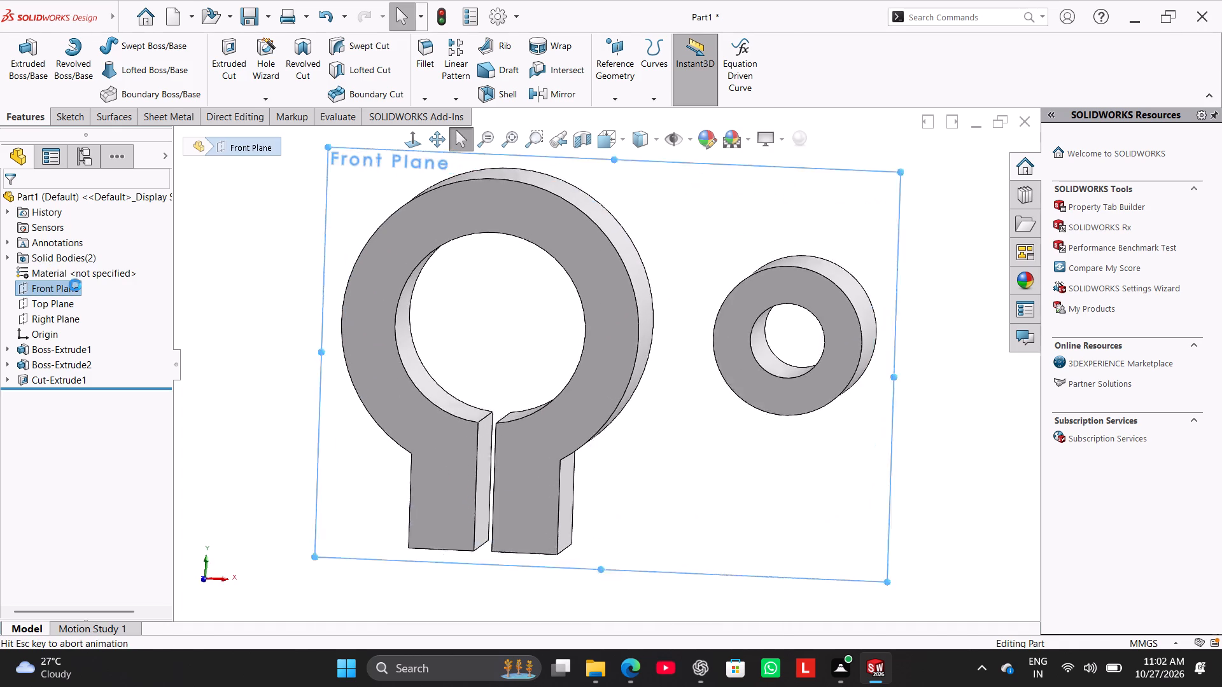
left_click(244, 367)
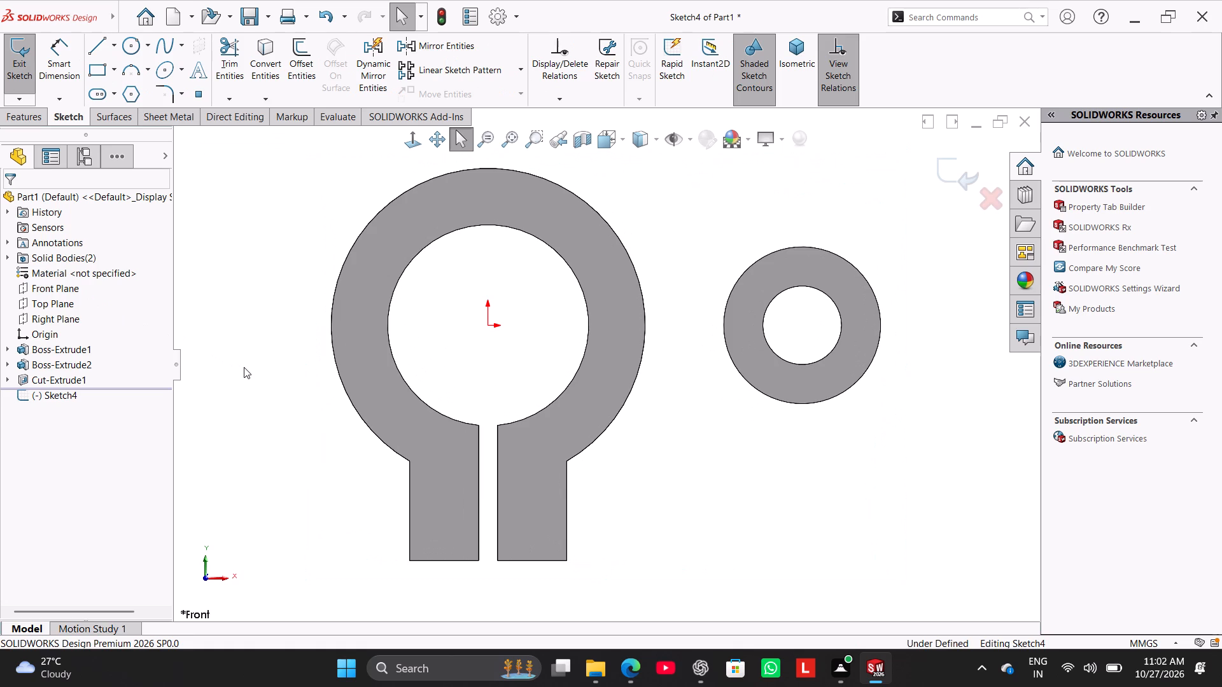
left_click(97, 45)
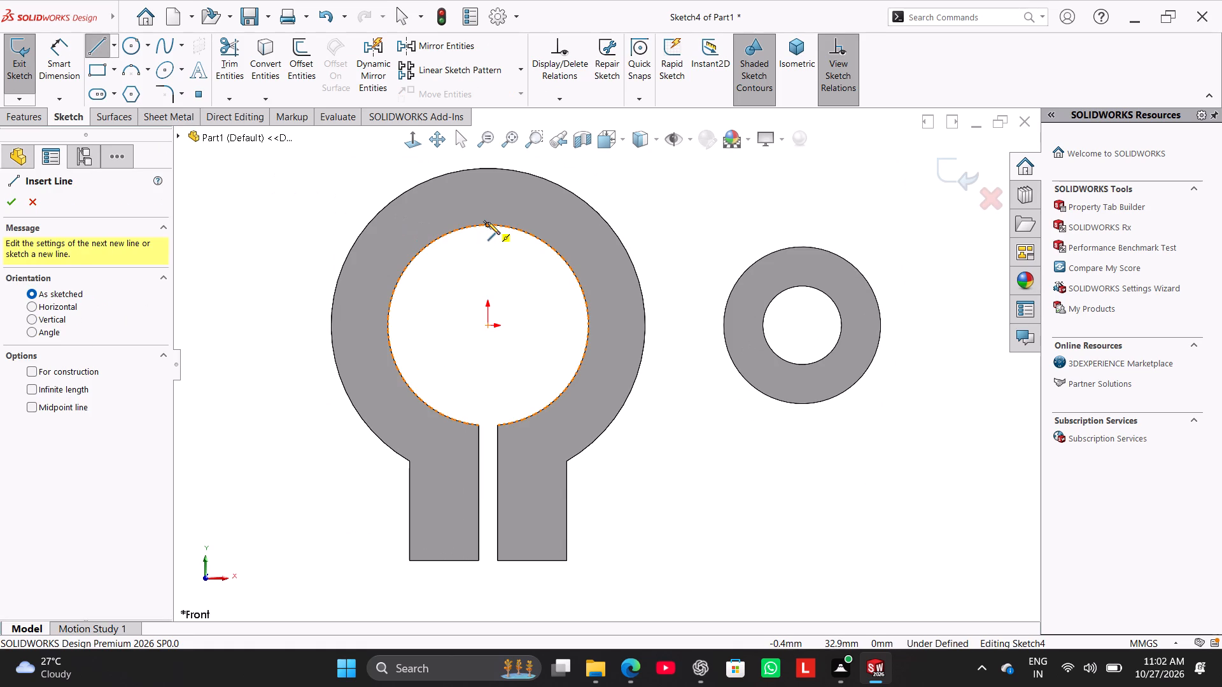
left_click(803, 246)
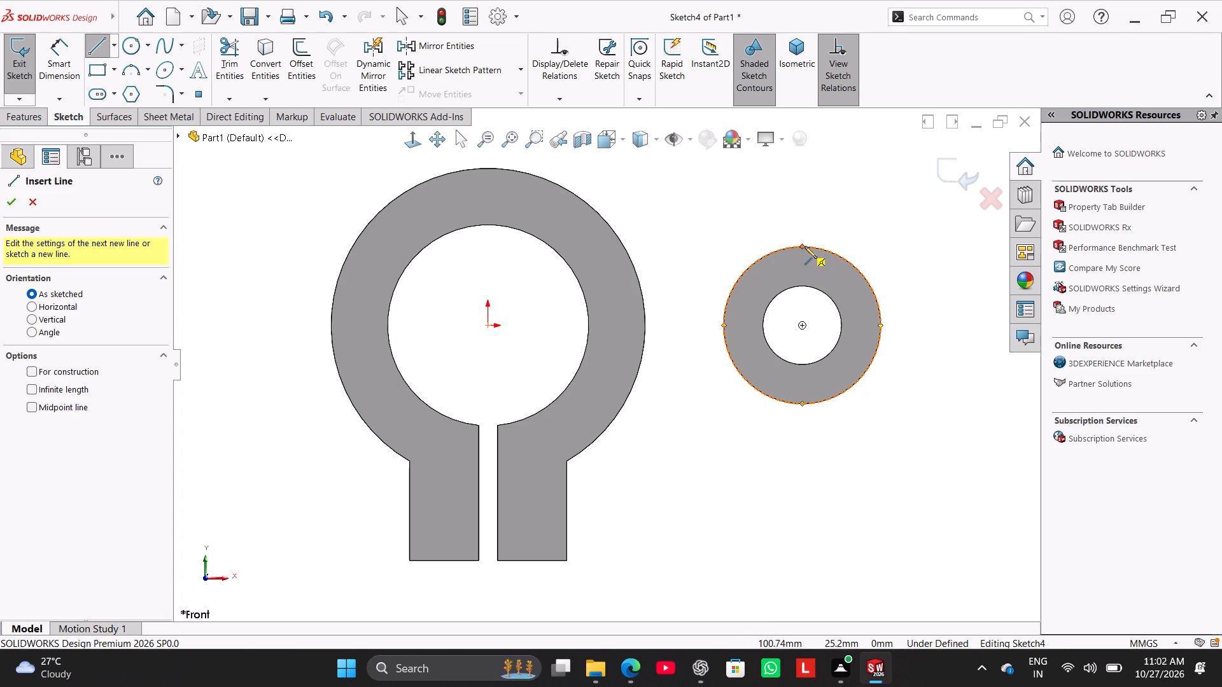
left_click(488, 169)
right_click(273, 259)
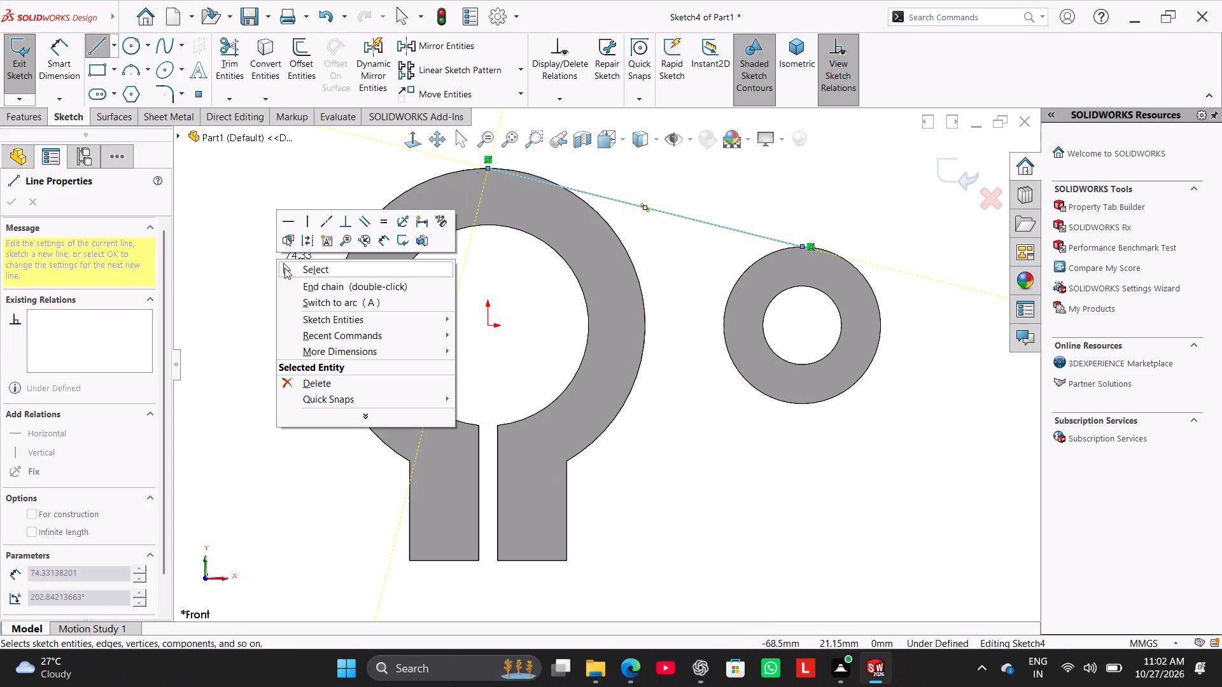
left_click(292, 272)
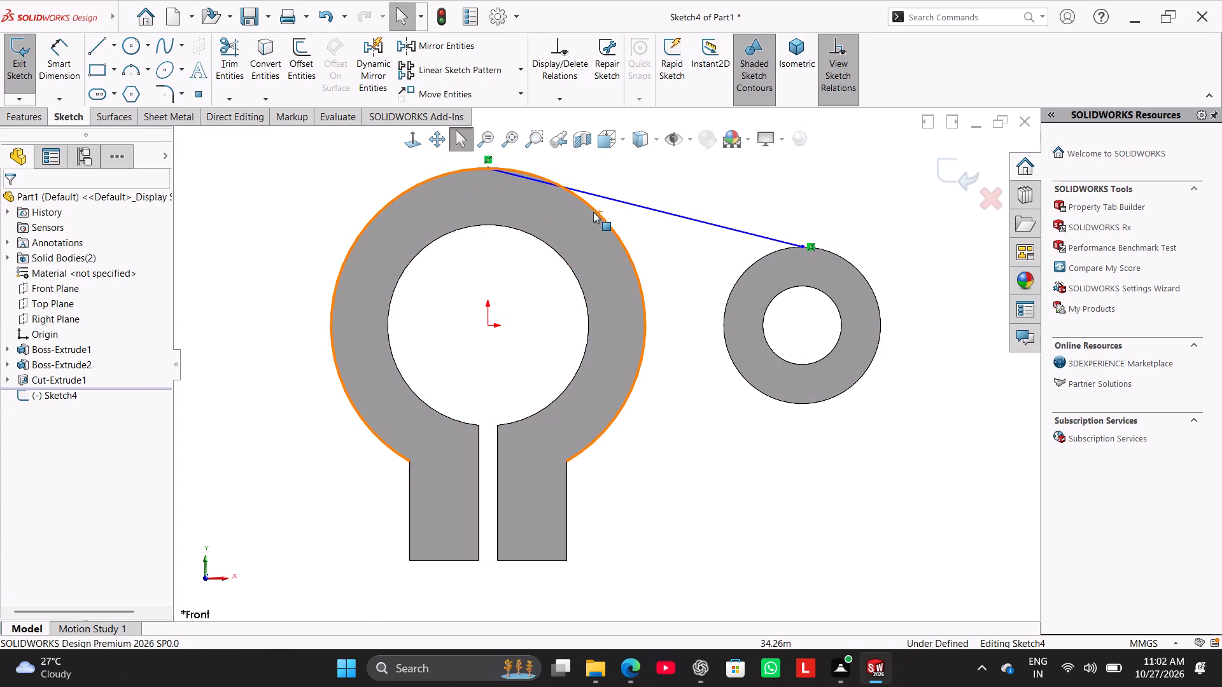
Add a Tangent relation between the sloping line and the large ring's outer edge.
left_click(600, 212, "ctrl")
left_click(600, 197, "ctrl")
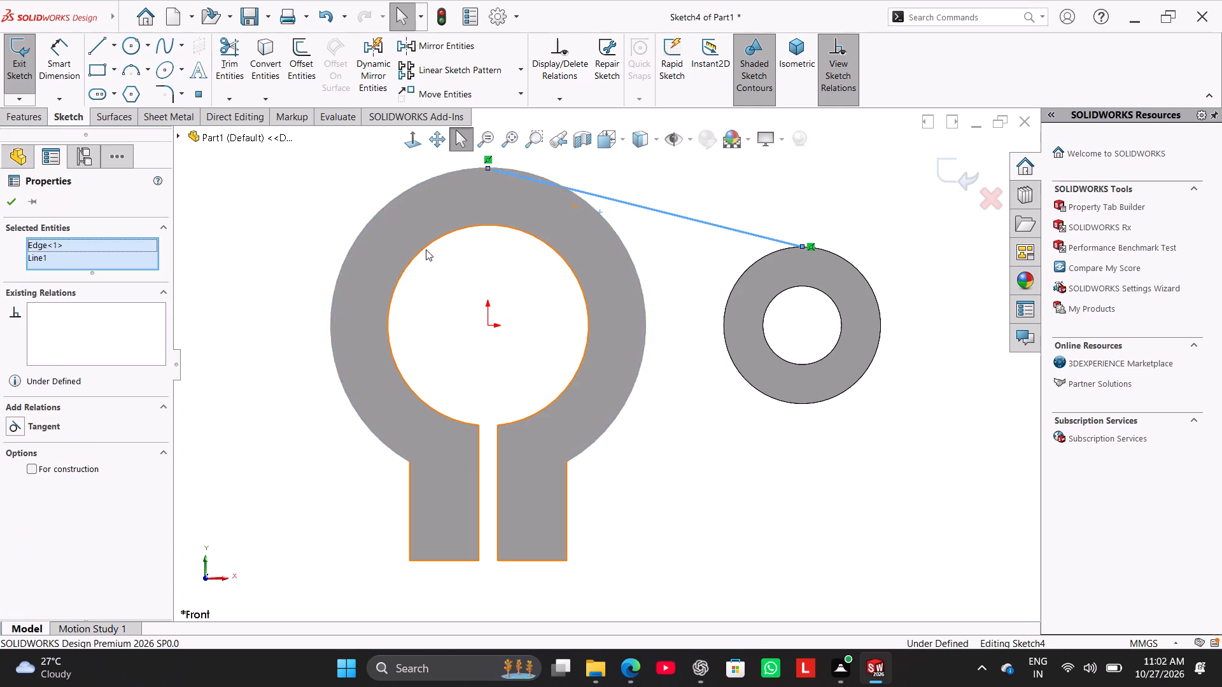
left_click(48, 426)
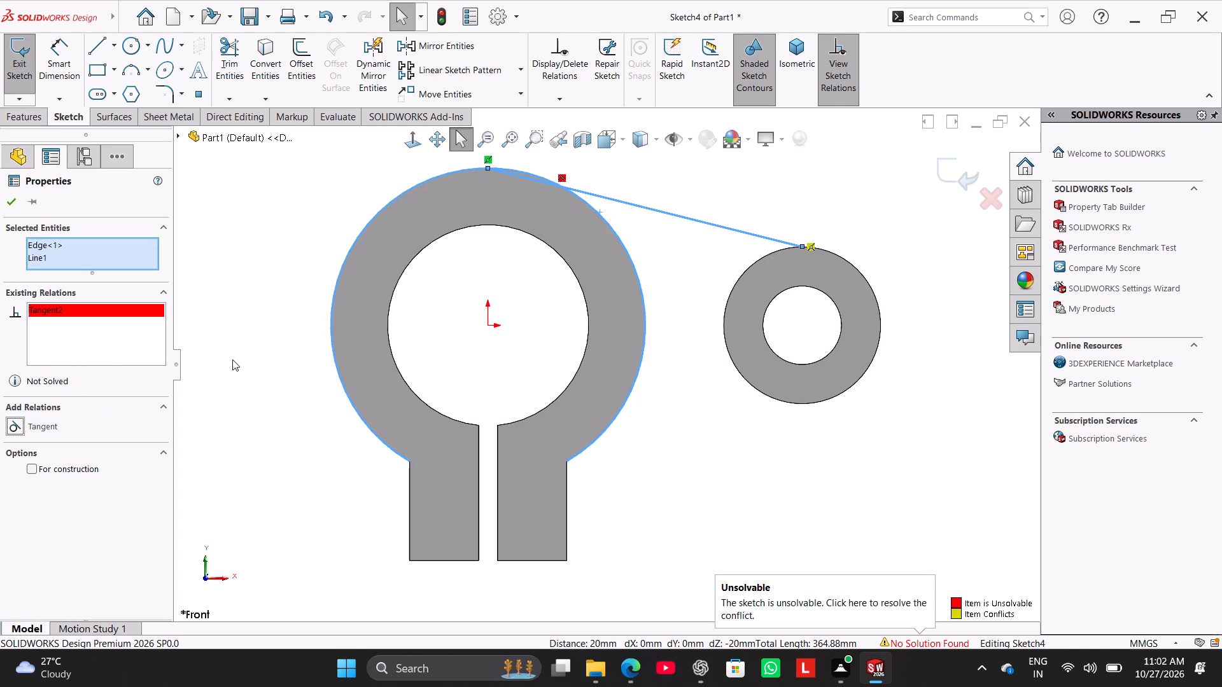
Delete the coincident relations at the sloping line's endpoints on the large ring and on the small ring.
right_click(491, 157)
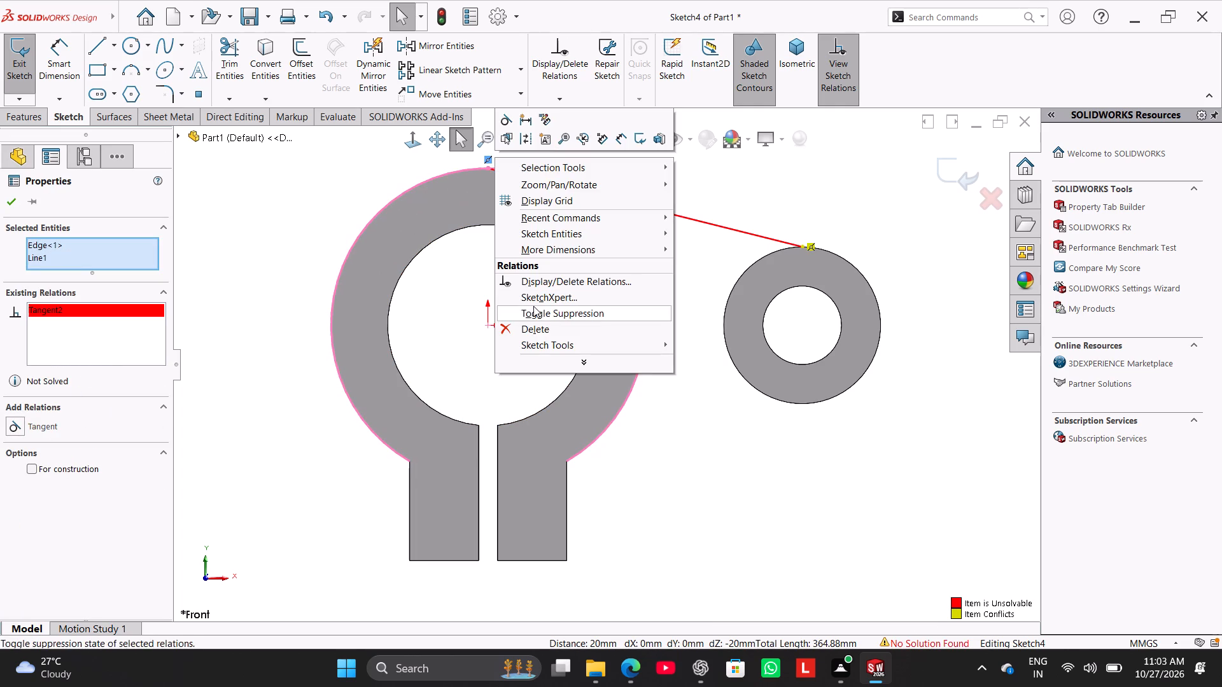
left_click(543, 324)
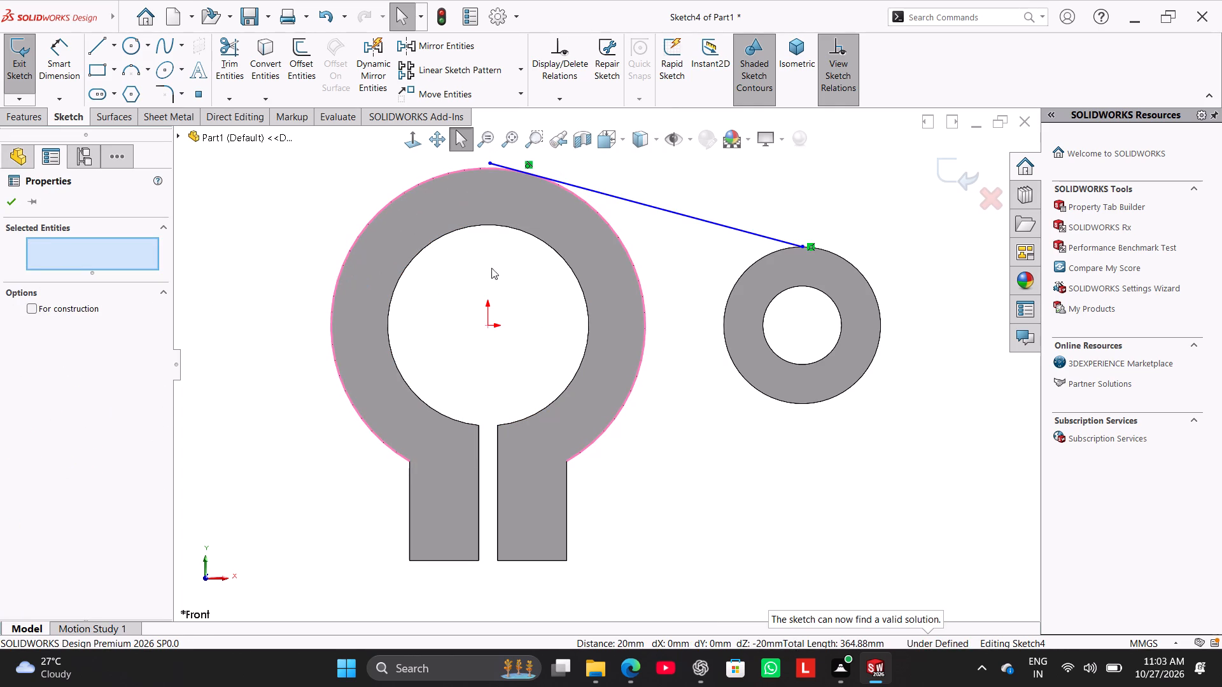
right_click(813, 245)
left_click(799, 215)
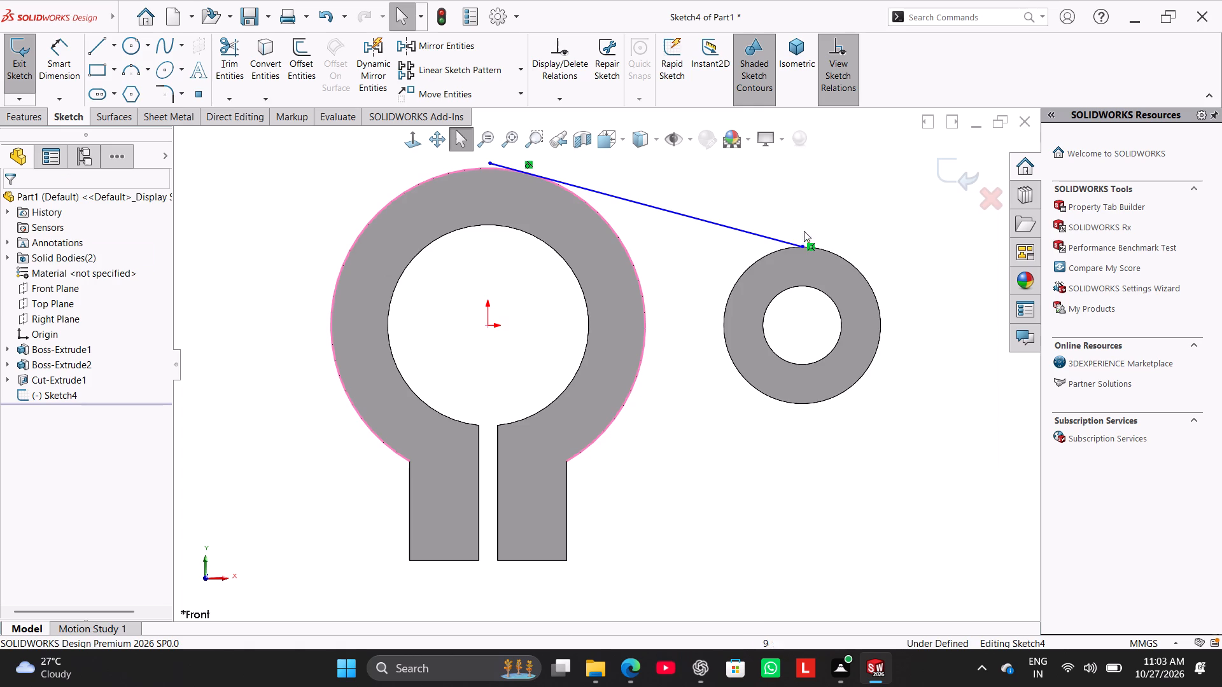
right_click(811, 246)
left_click(829, 417)
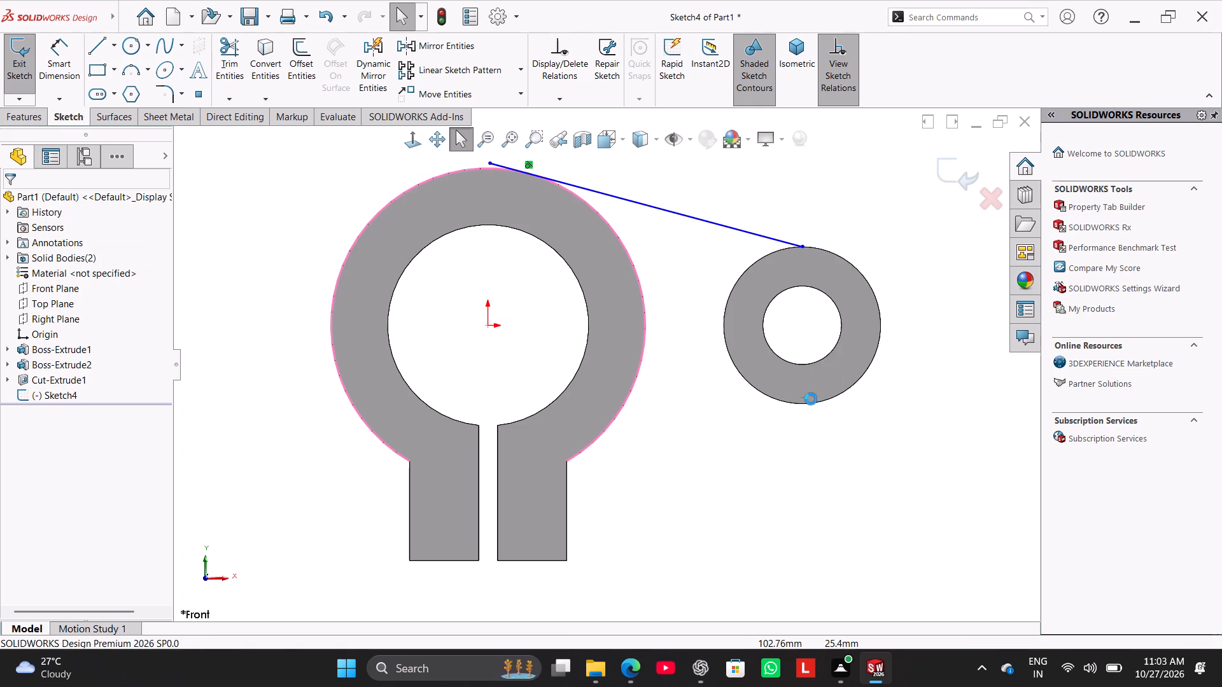
Add a Tangent relation between the sloping line and the small ring's outer edge.
left_click(755, 260, "ctrl")
left_click(770, 237, "ctrl")
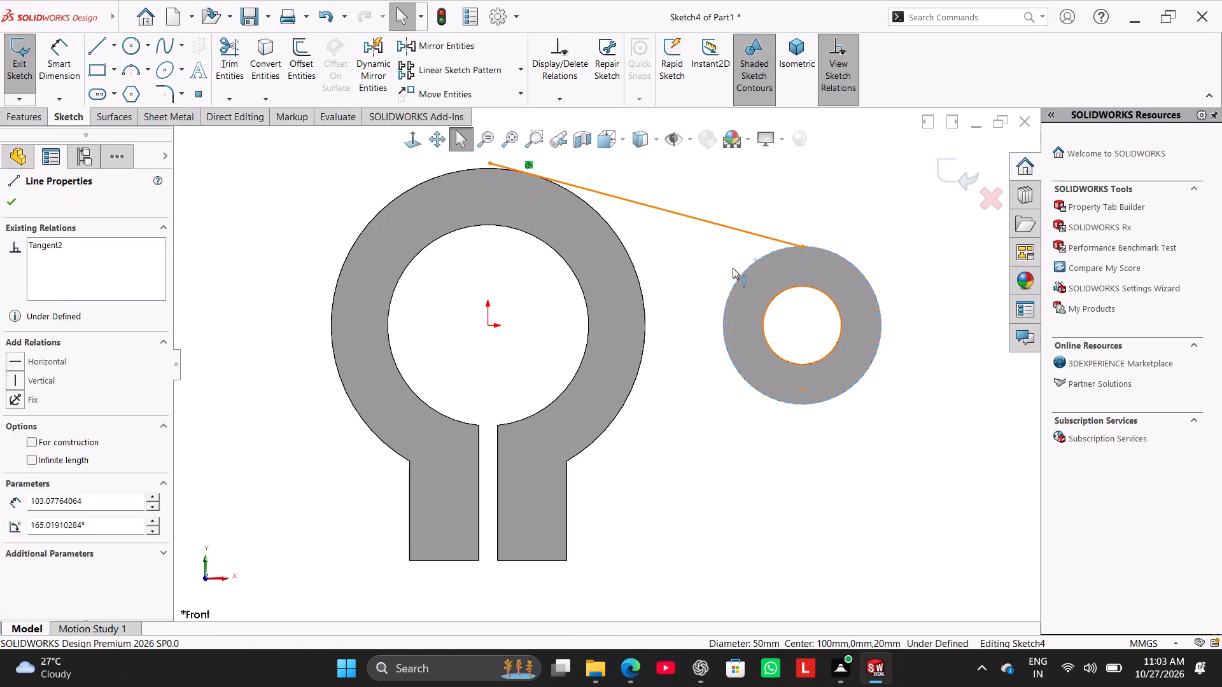
left_click(46, 427)
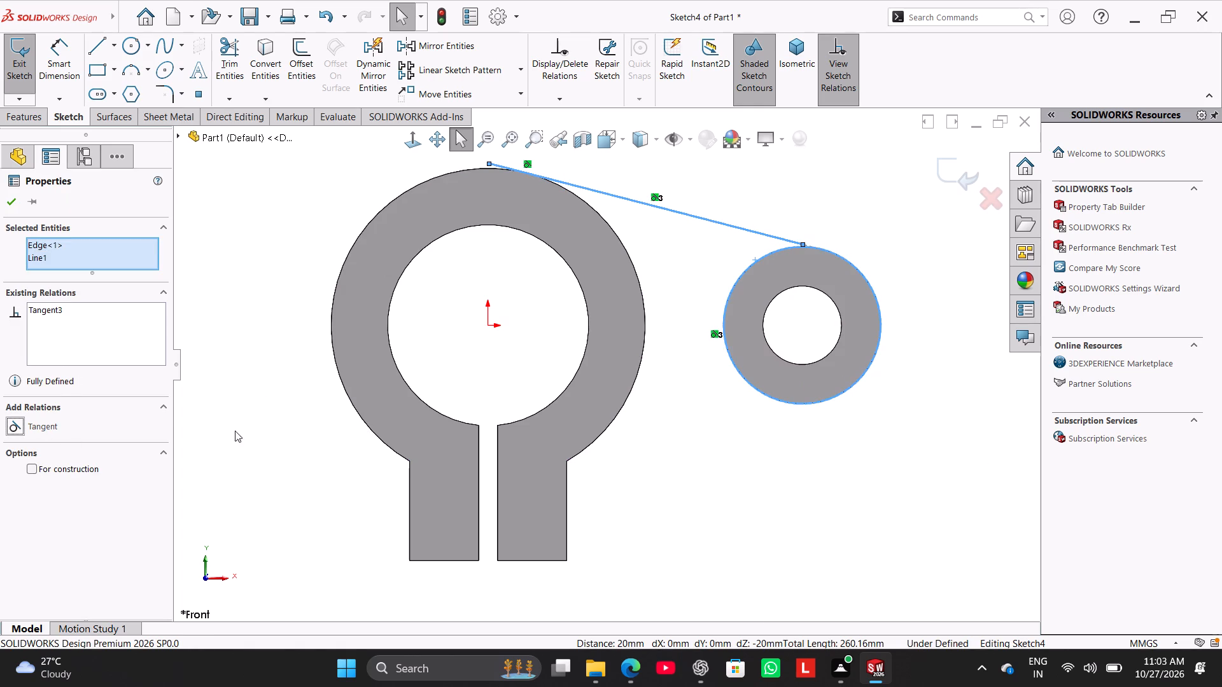
left_click(281, 440)
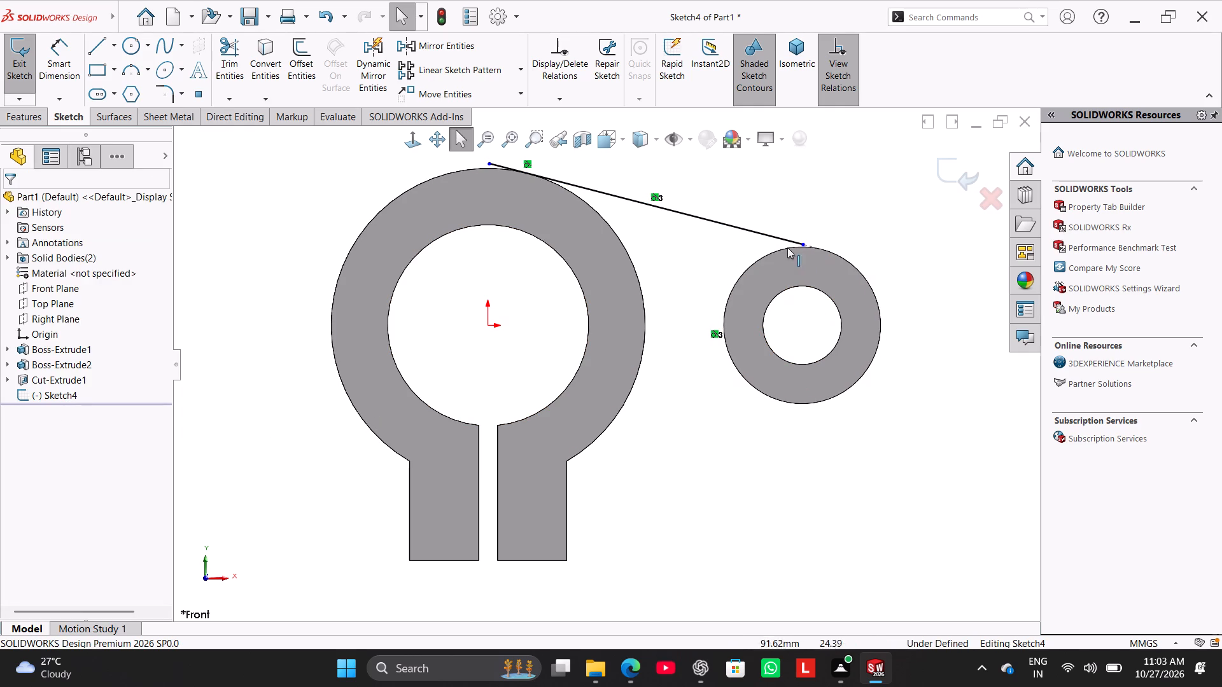
Lengthen the sloping line by moving its small-ring endpoint past the tangent point on that ring.
left_click_drag(806, 246, 852, 256)
left_click(747, 202)
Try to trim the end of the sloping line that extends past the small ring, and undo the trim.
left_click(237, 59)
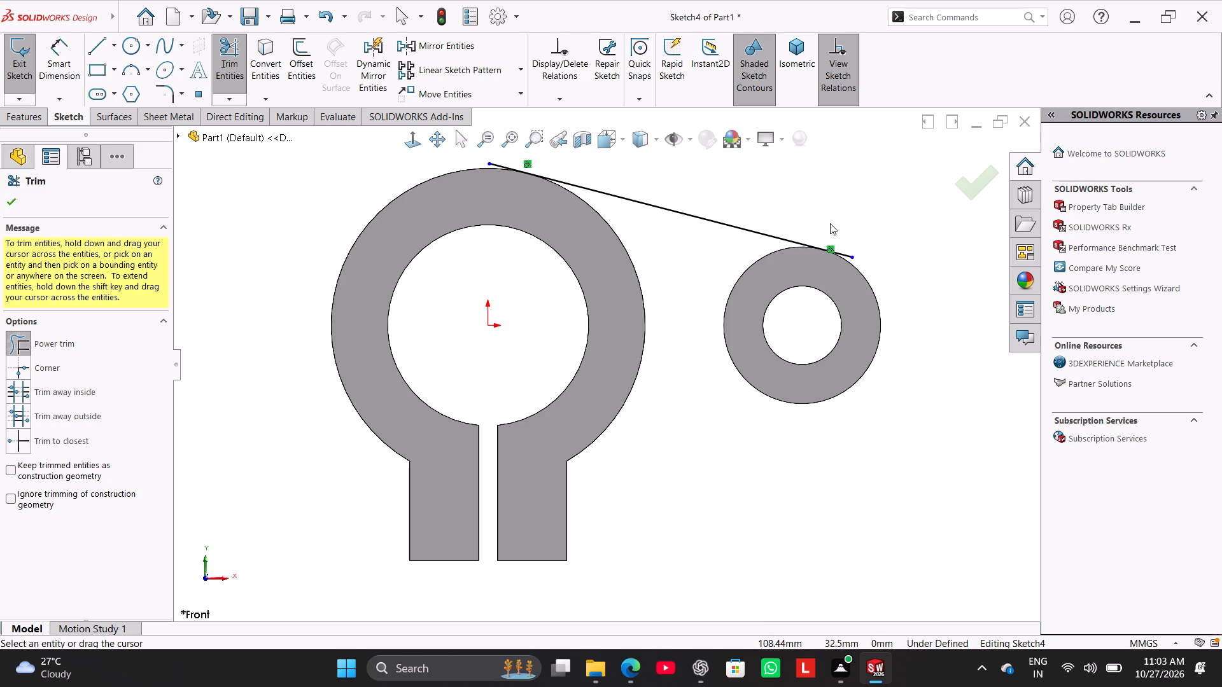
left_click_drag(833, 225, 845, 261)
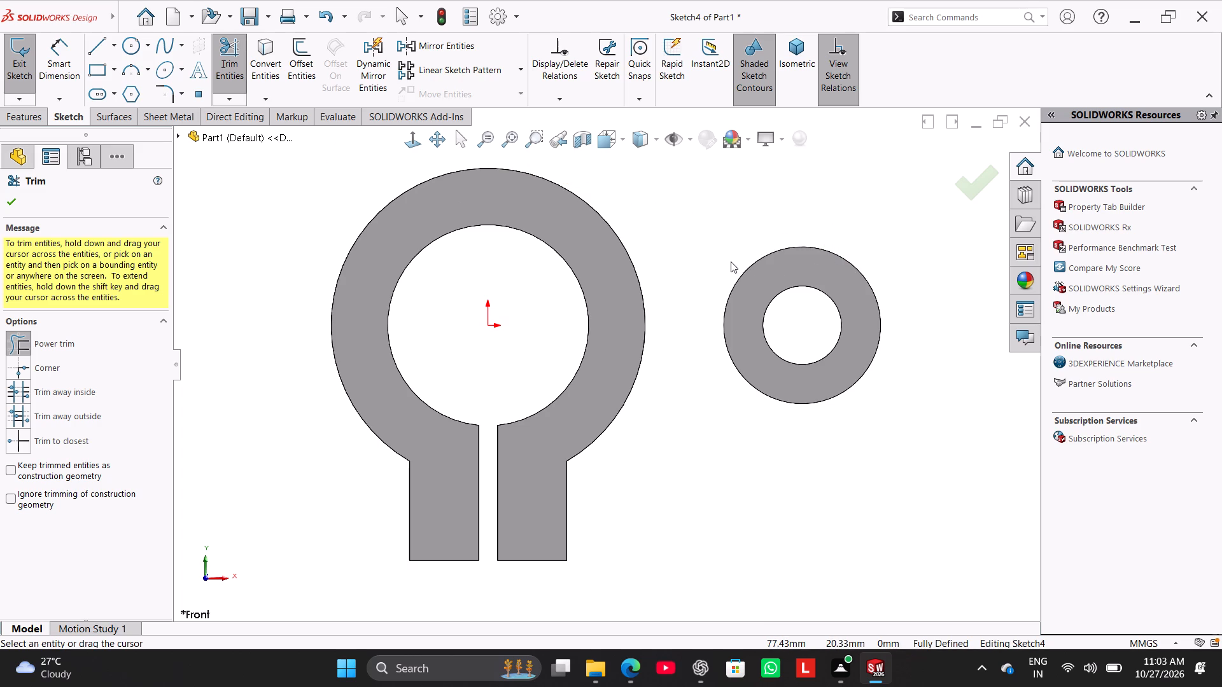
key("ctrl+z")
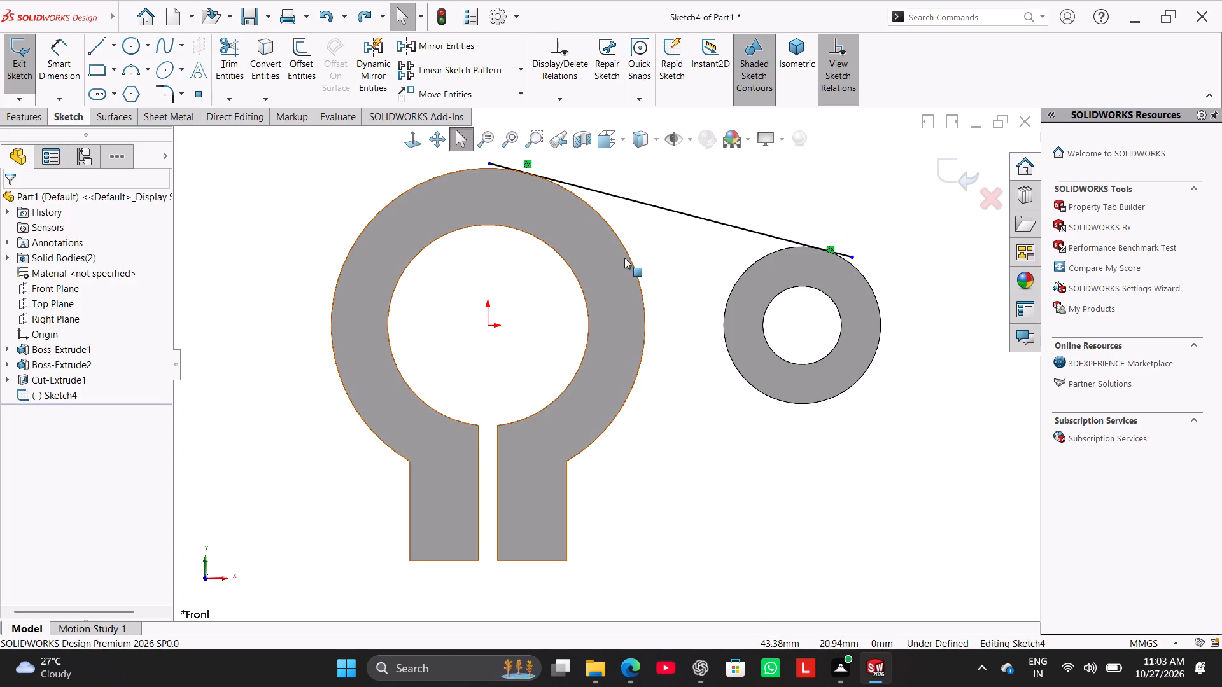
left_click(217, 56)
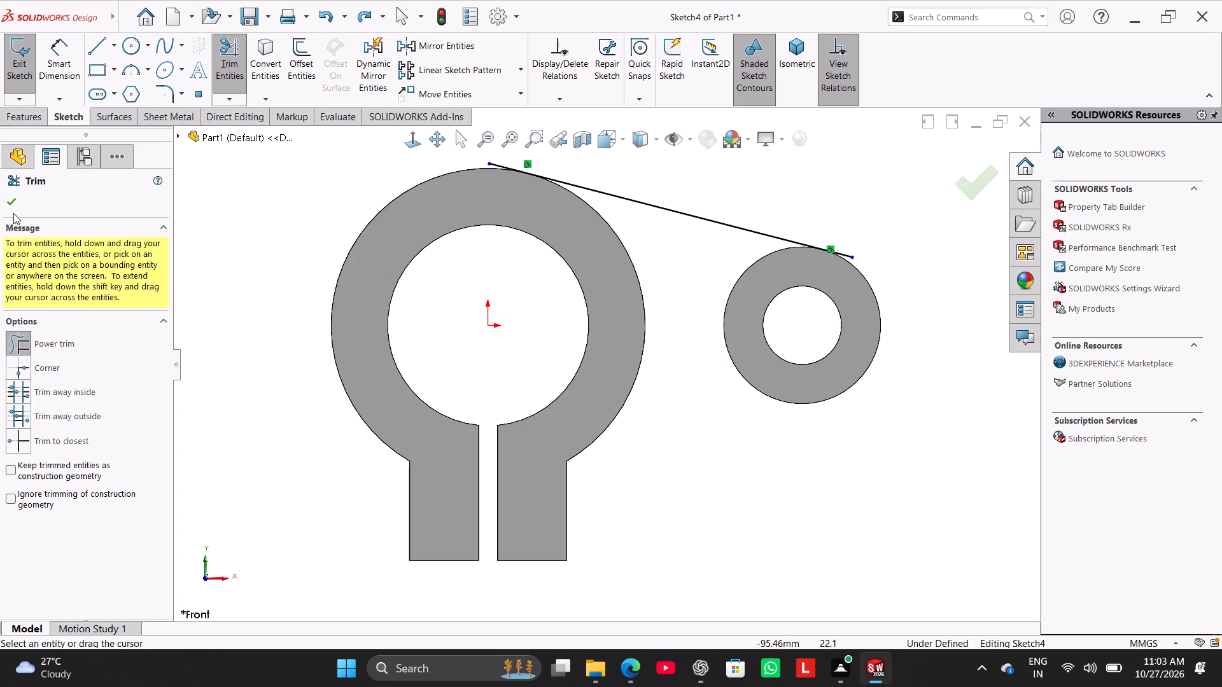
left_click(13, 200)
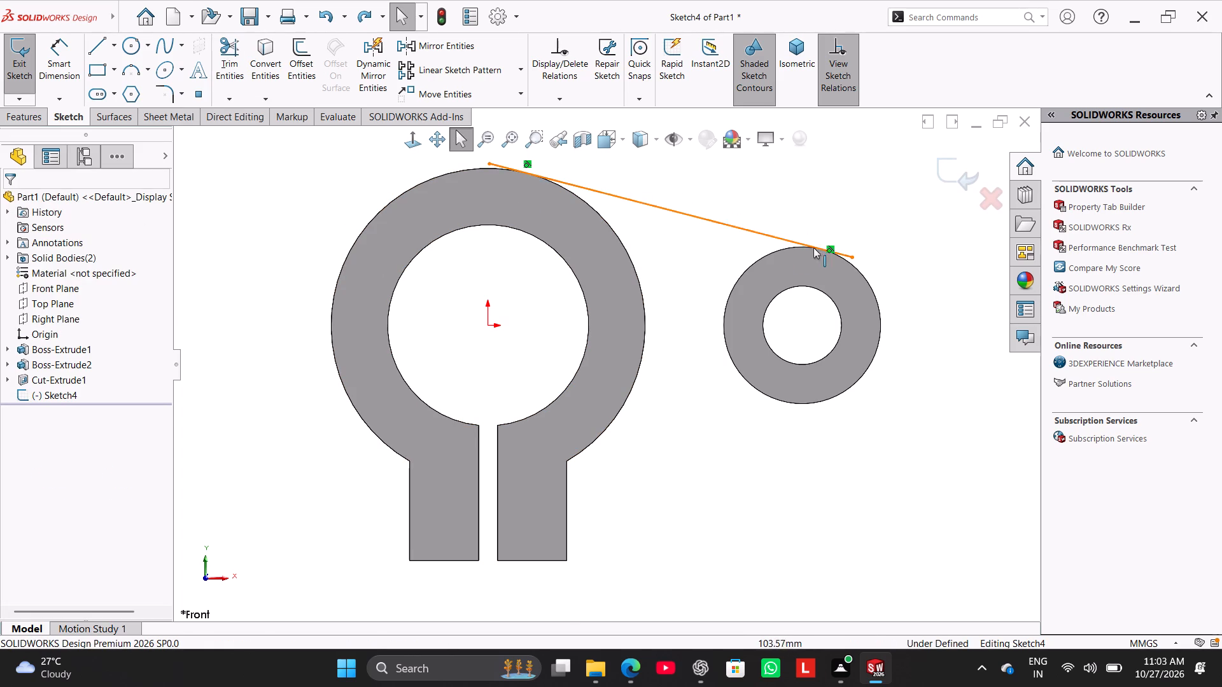
Add Coincident relations placing the sloping line's endpoints on the outer edges of the small ring and the large ring.
left_click(781, 249, "ctrl")
left_click(853, 256, "ctrl")
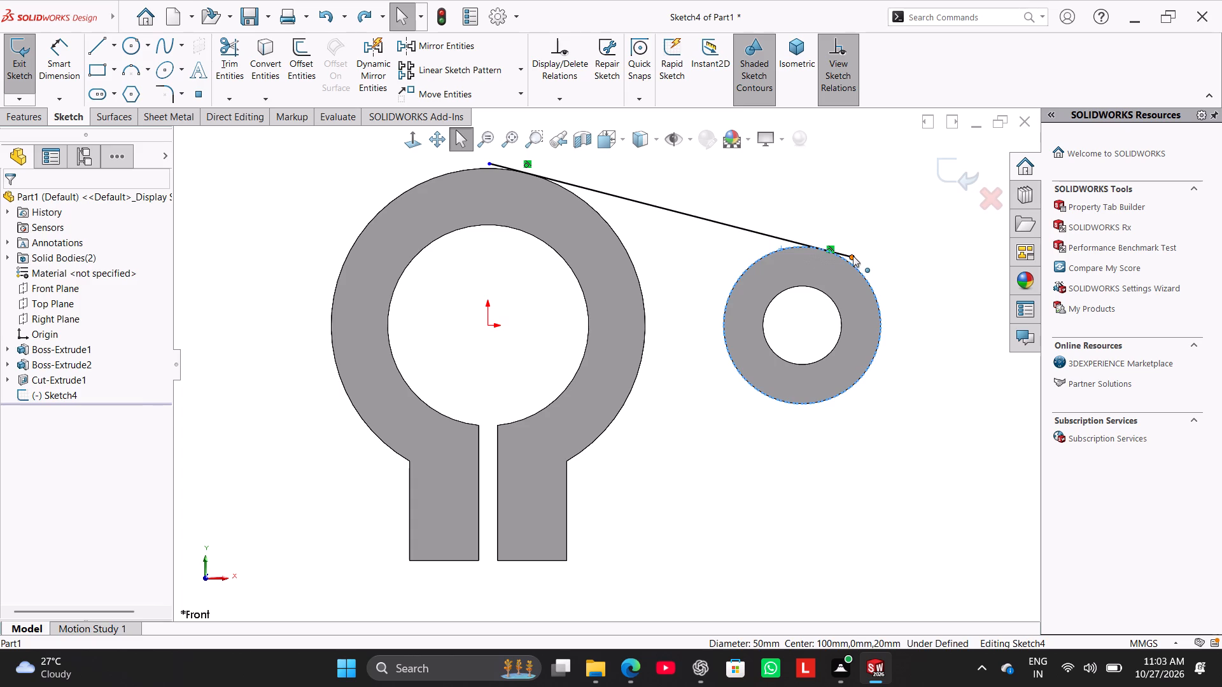
left_click(61, 441)
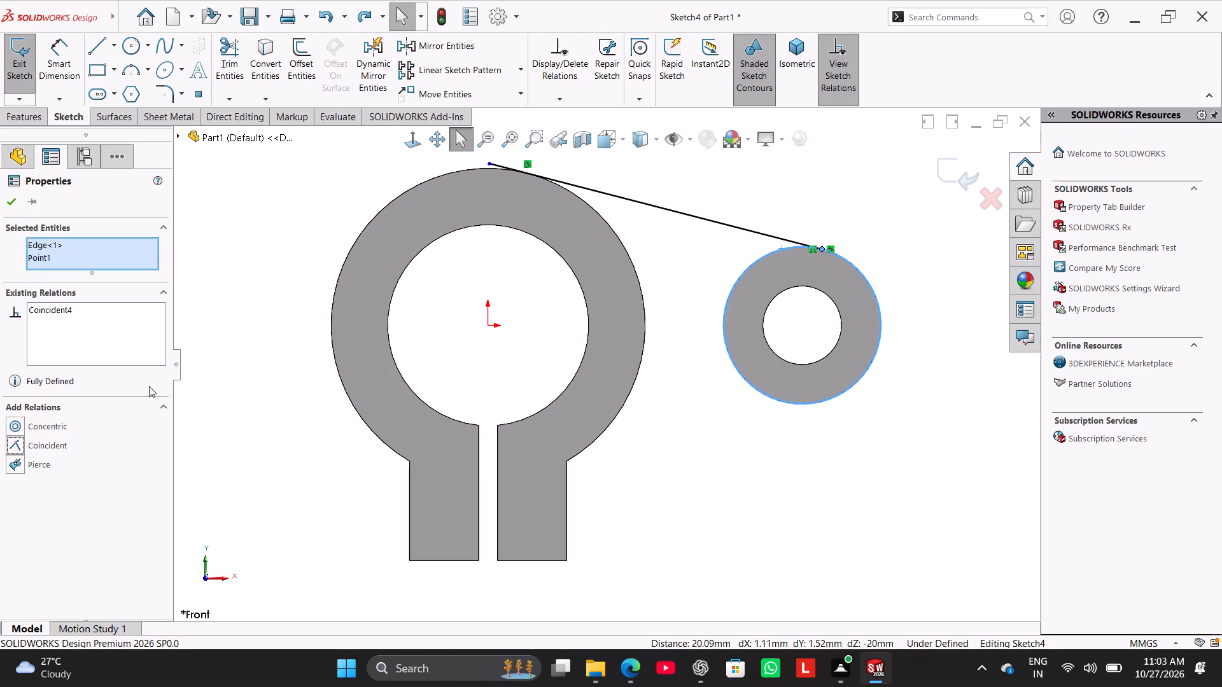
left_click(230, 333)
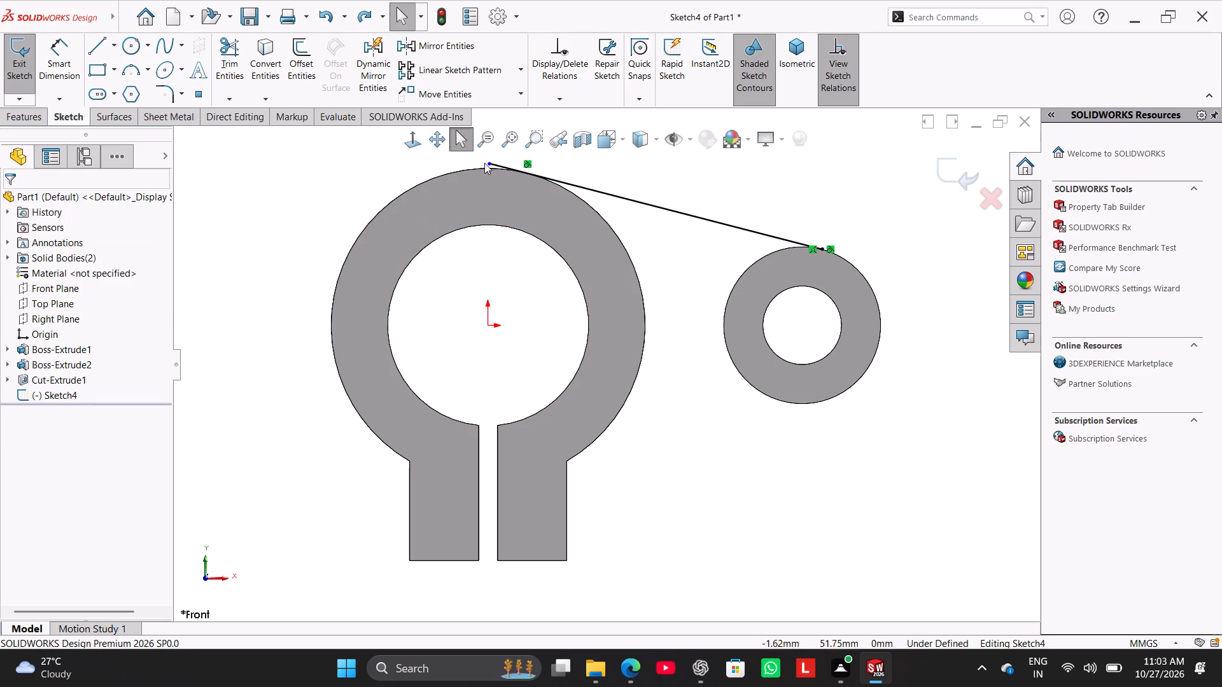
left_click(489, 160, "ctrl")
left_click(475, 169, "ctrl")
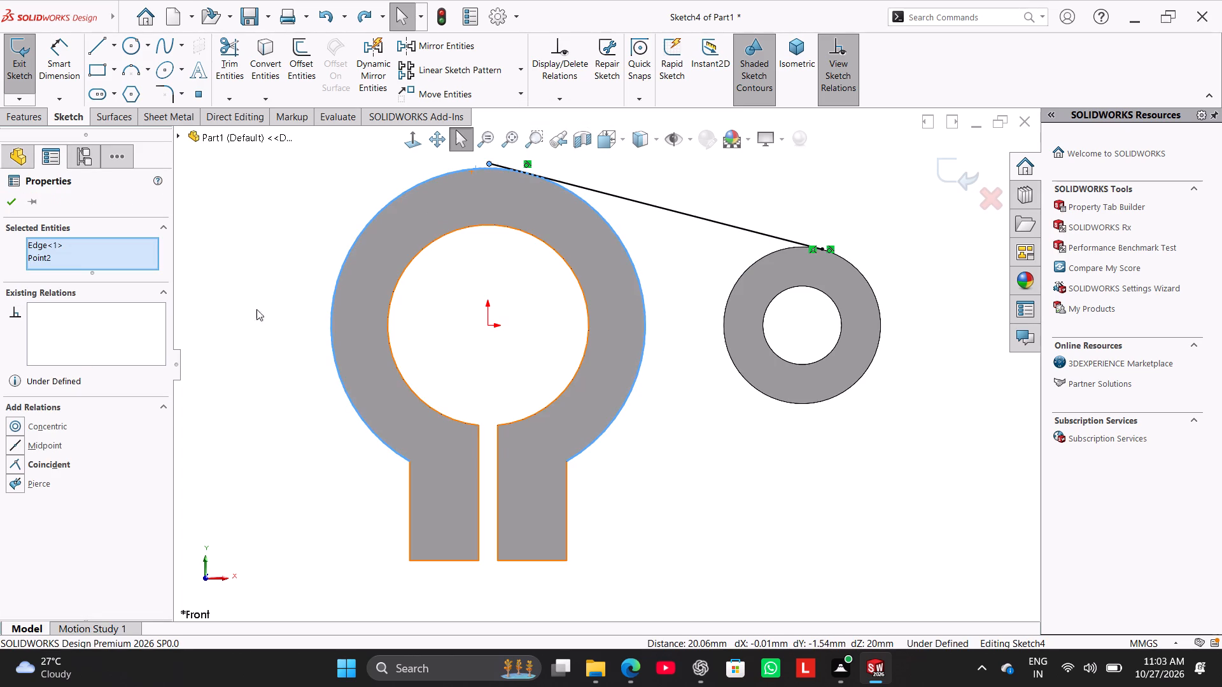
left_click(31, 460)
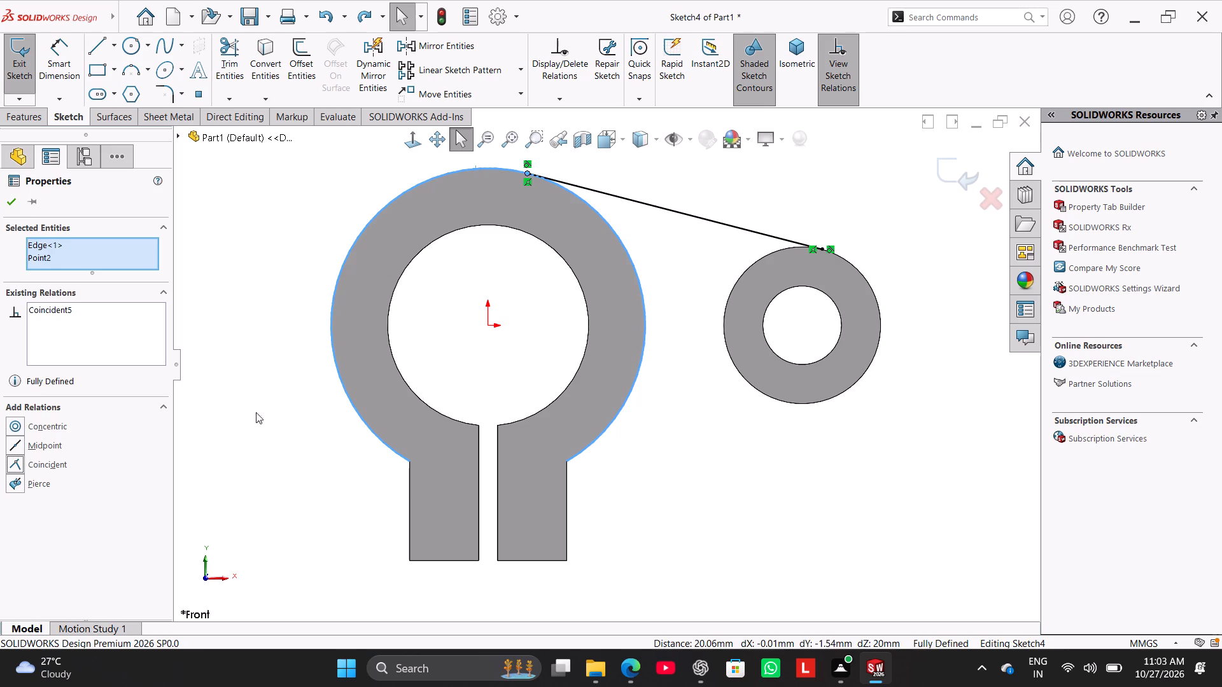
left_click(262, 410)
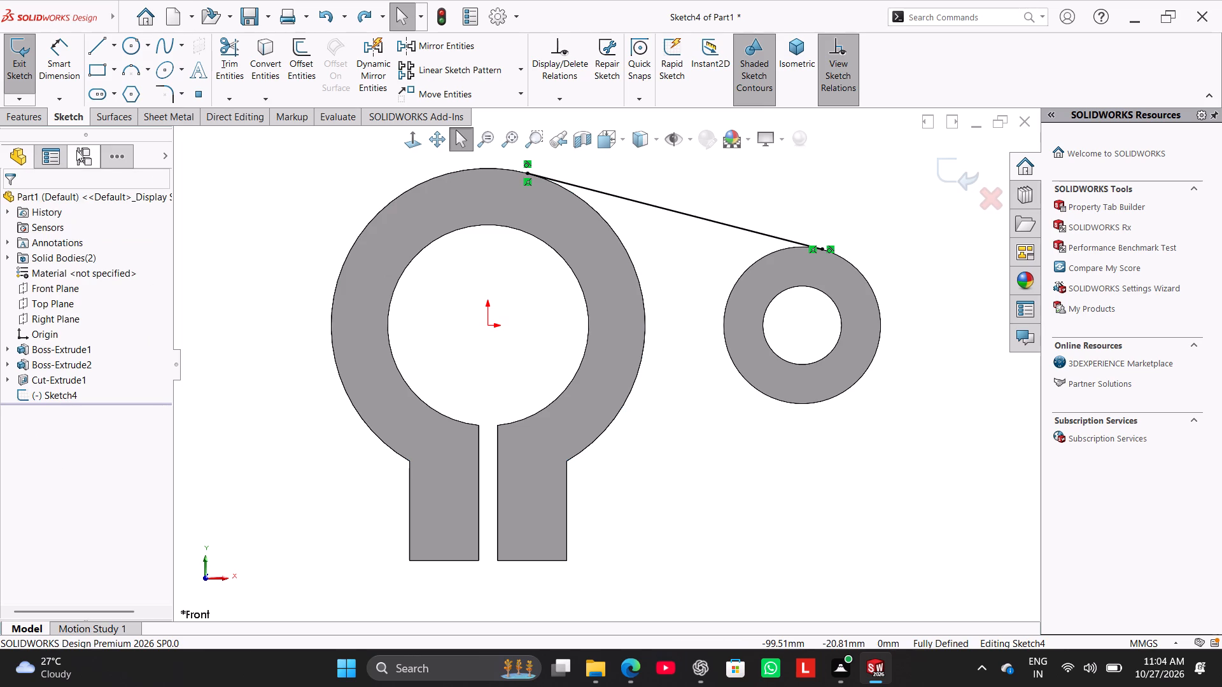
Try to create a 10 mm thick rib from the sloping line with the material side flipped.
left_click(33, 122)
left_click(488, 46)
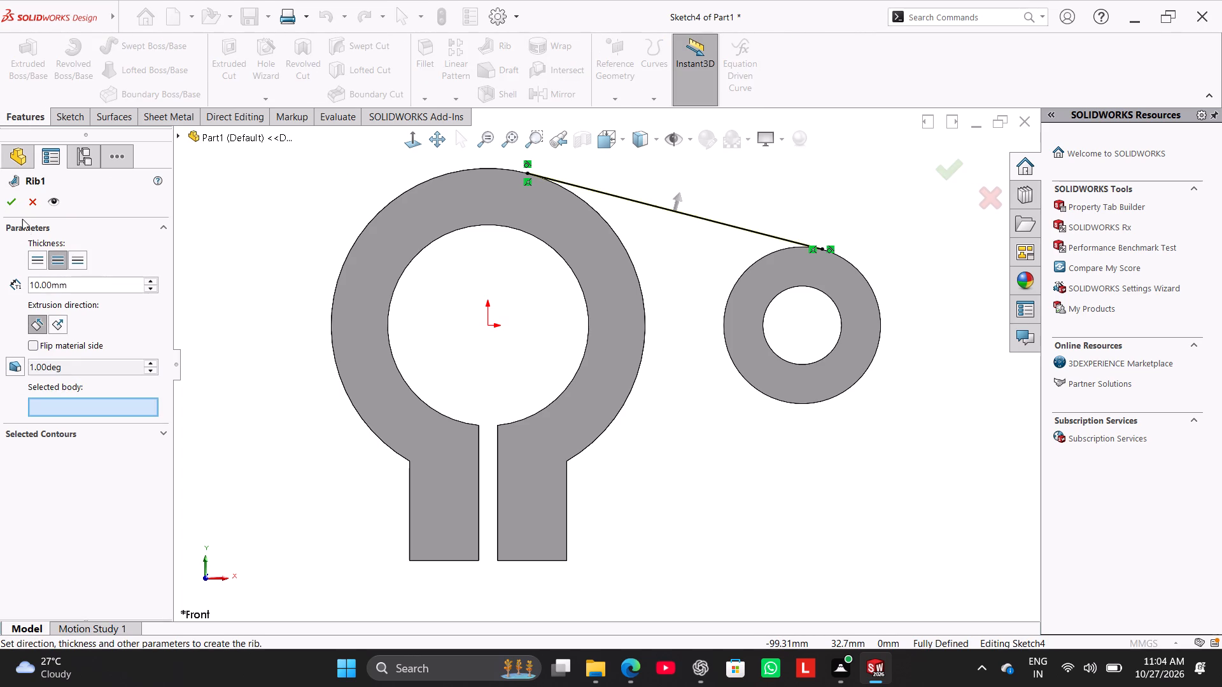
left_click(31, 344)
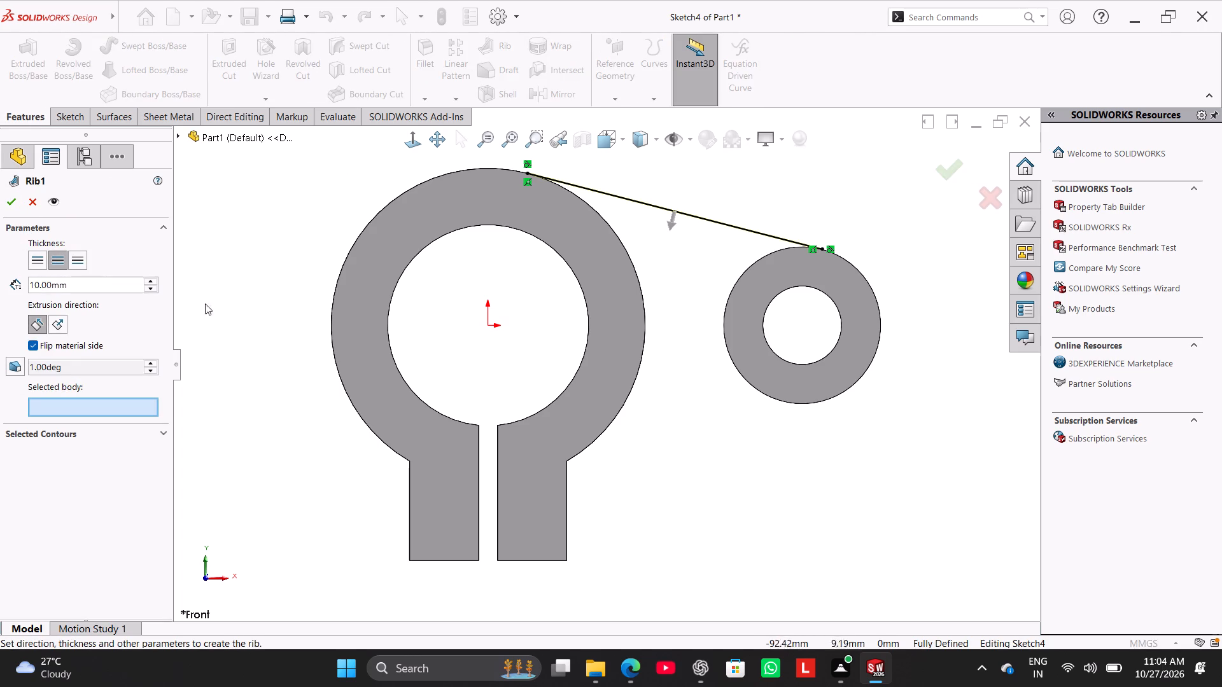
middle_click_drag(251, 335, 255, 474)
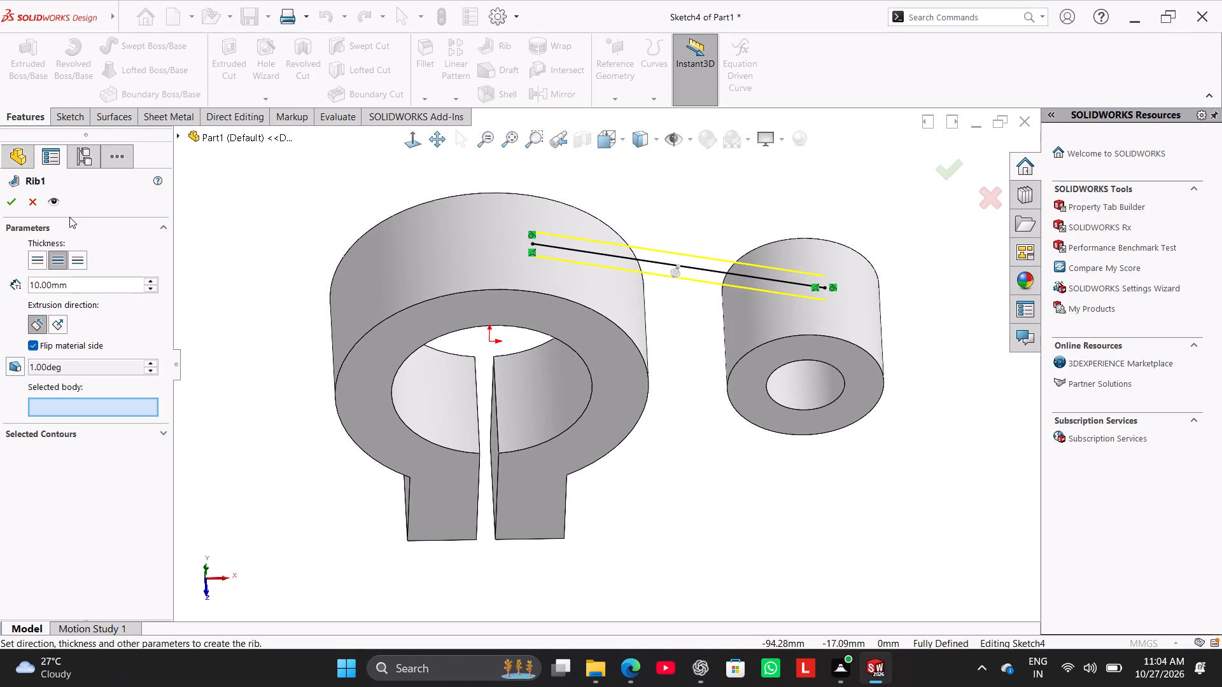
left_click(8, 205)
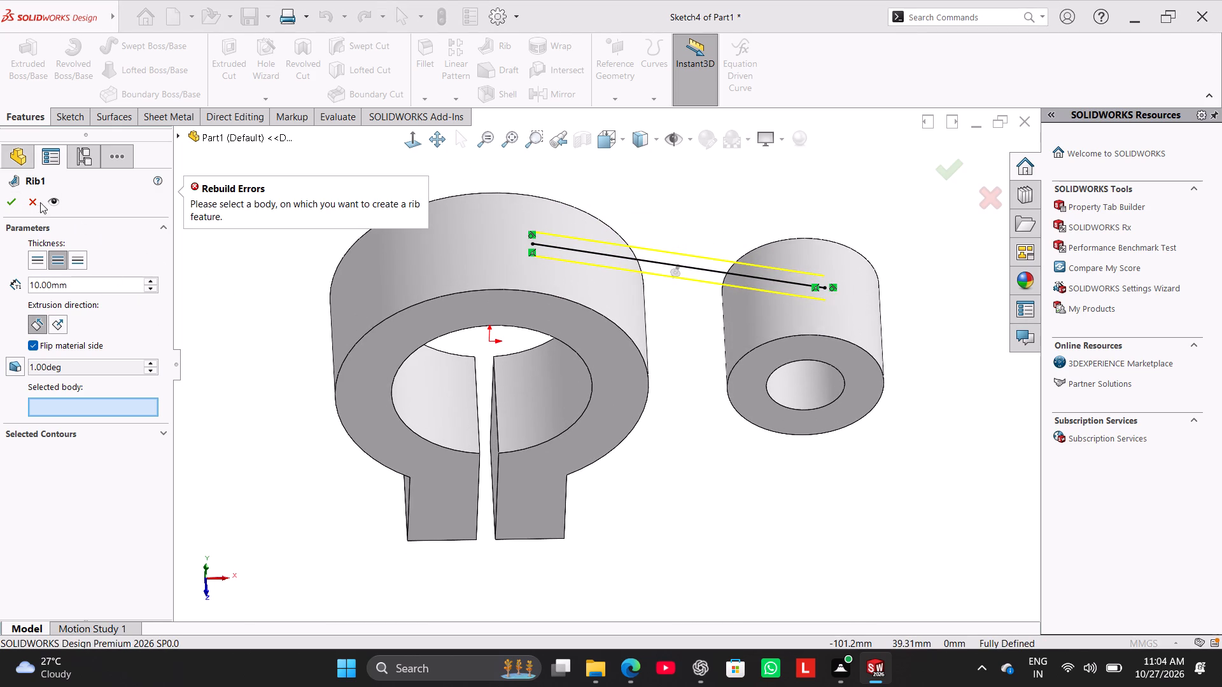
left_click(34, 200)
In a new Front Plane sketch, draw a horizontal line about 25 mm long joining the facing outer edges of the large and small rings.
right_click_drag(254, 302, 344, 184)
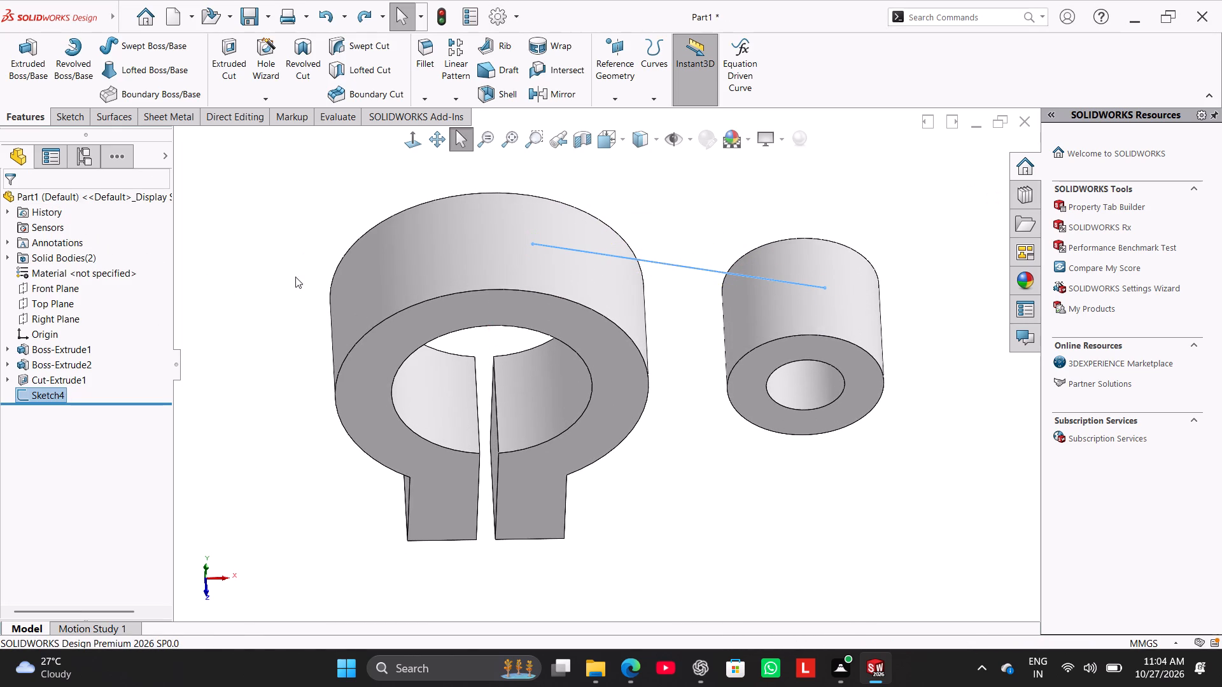
right_click_drag(295, 277, 355, 212)
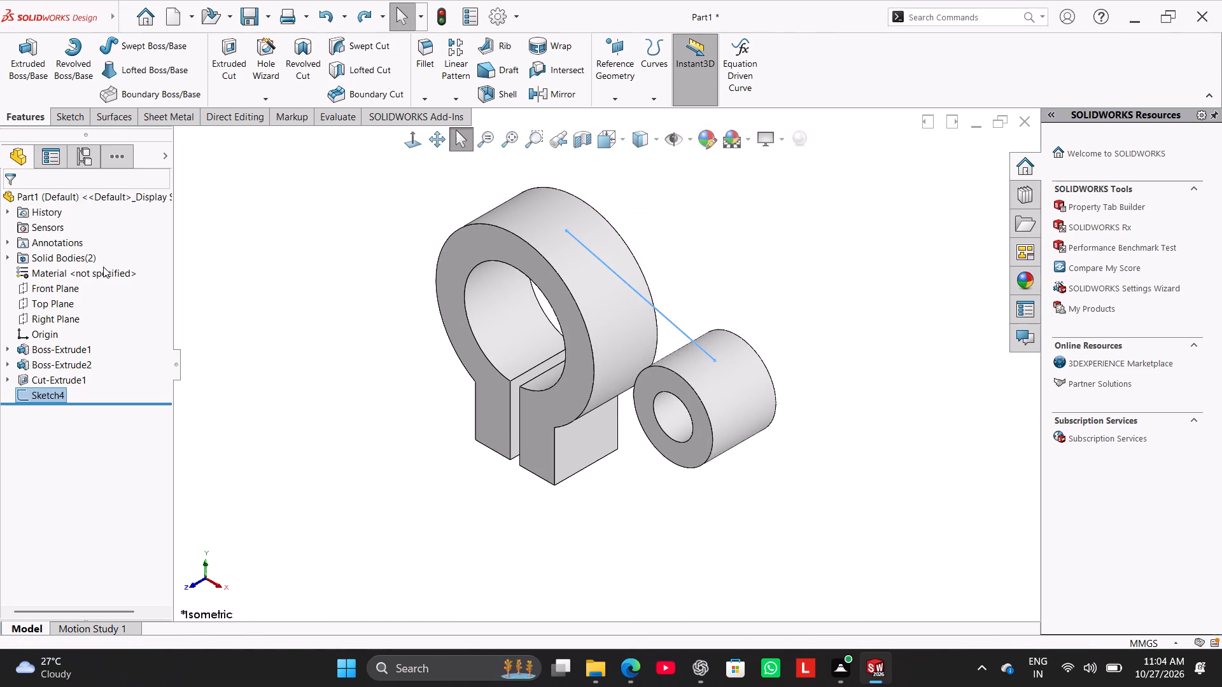
left_click(48, 288)
left_click(63, 268)
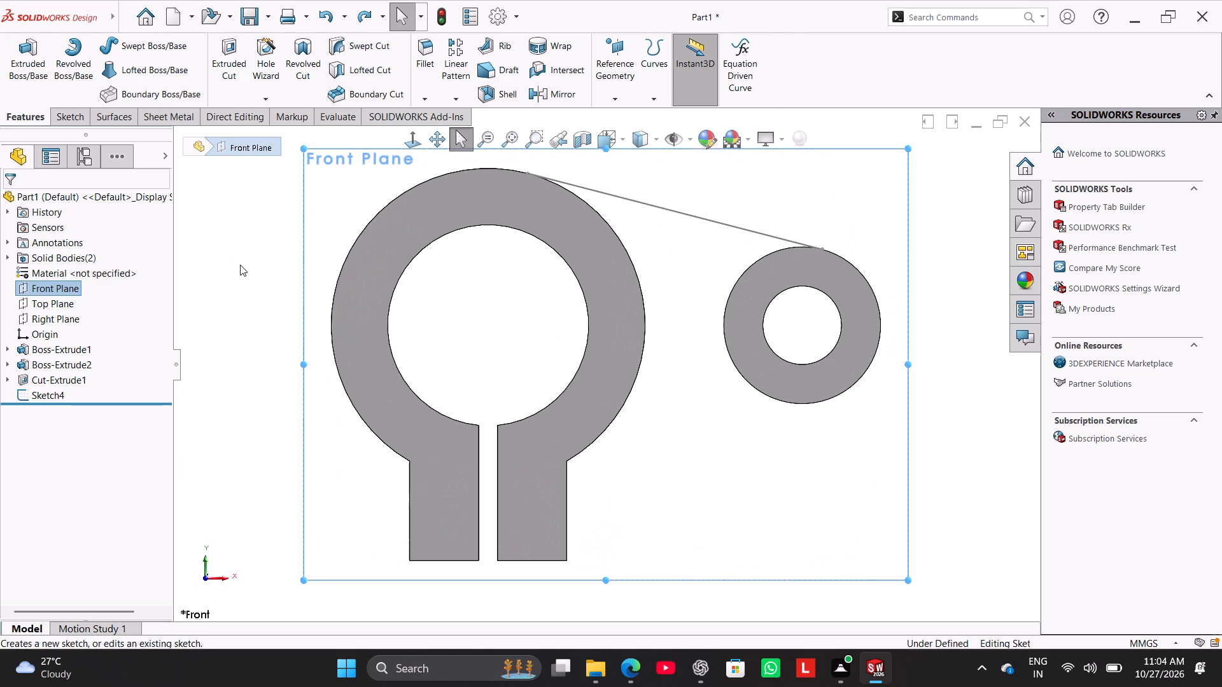
left_click(245, 264)
left_click(97, 49)
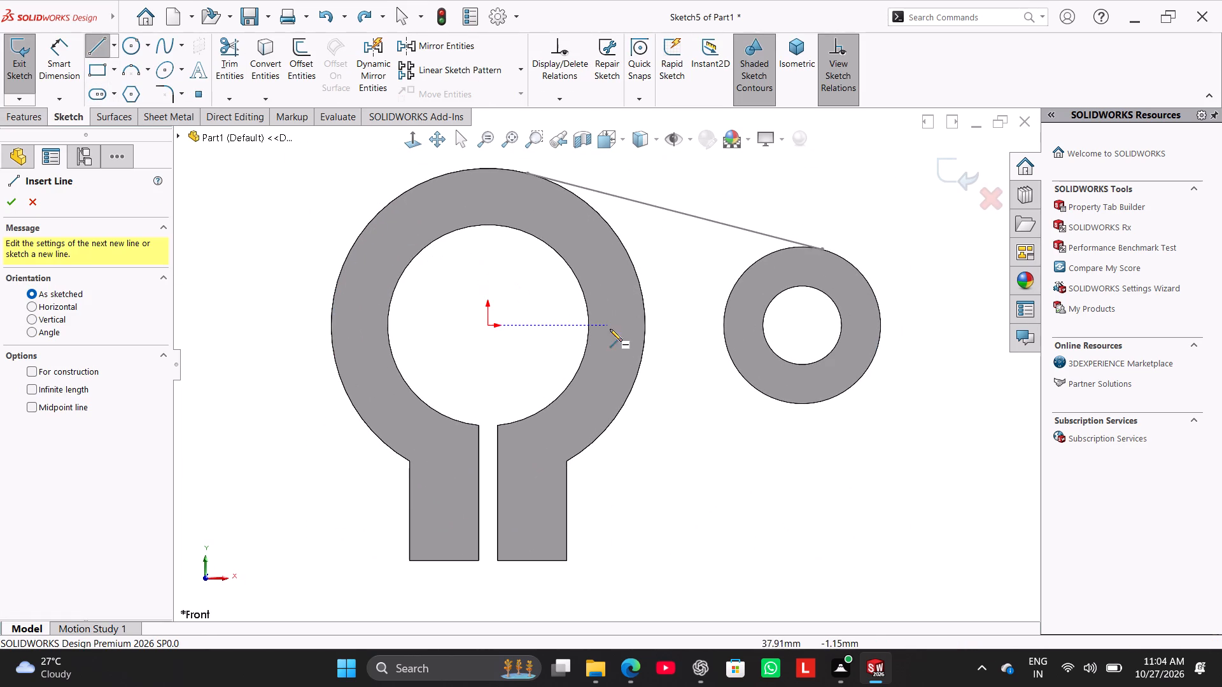
left_click(643, 327)
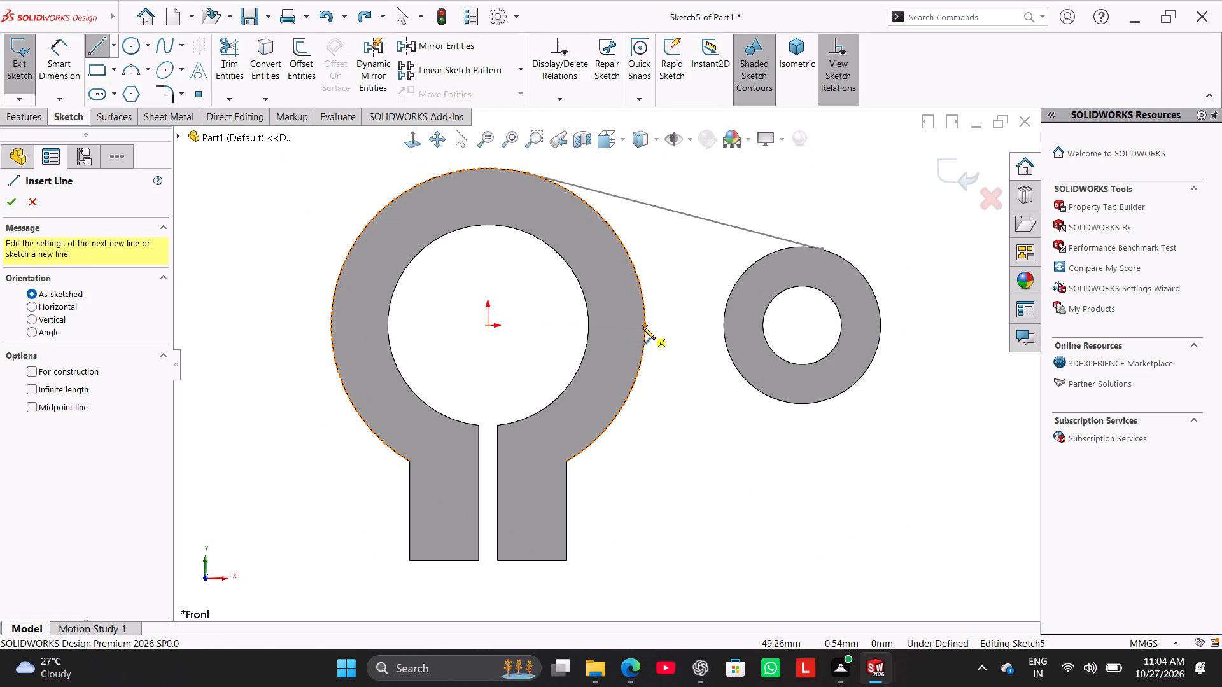
left_click(726, 326)
right_click(696, 360)
left_click(710, 363)
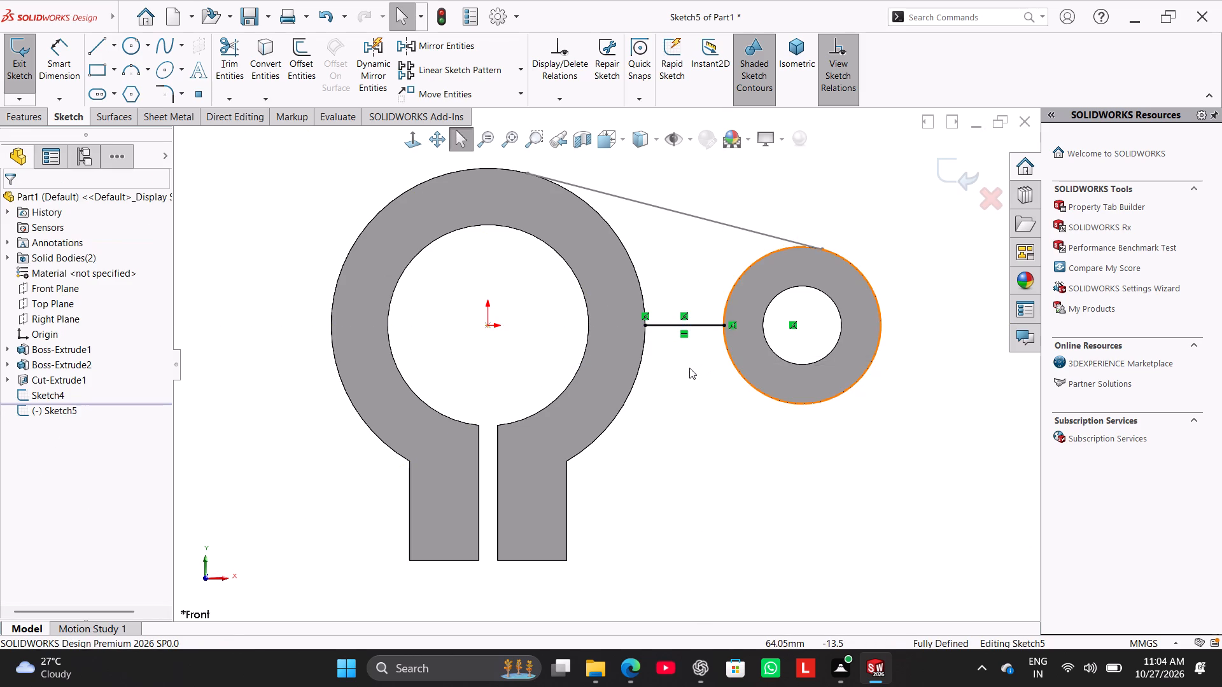
Try to create a 10 mm thick rib from the horizontal line, parallel to the sketch on both sides, with the material side flipped.
middle_click_drag(689, 368, 671, 485)
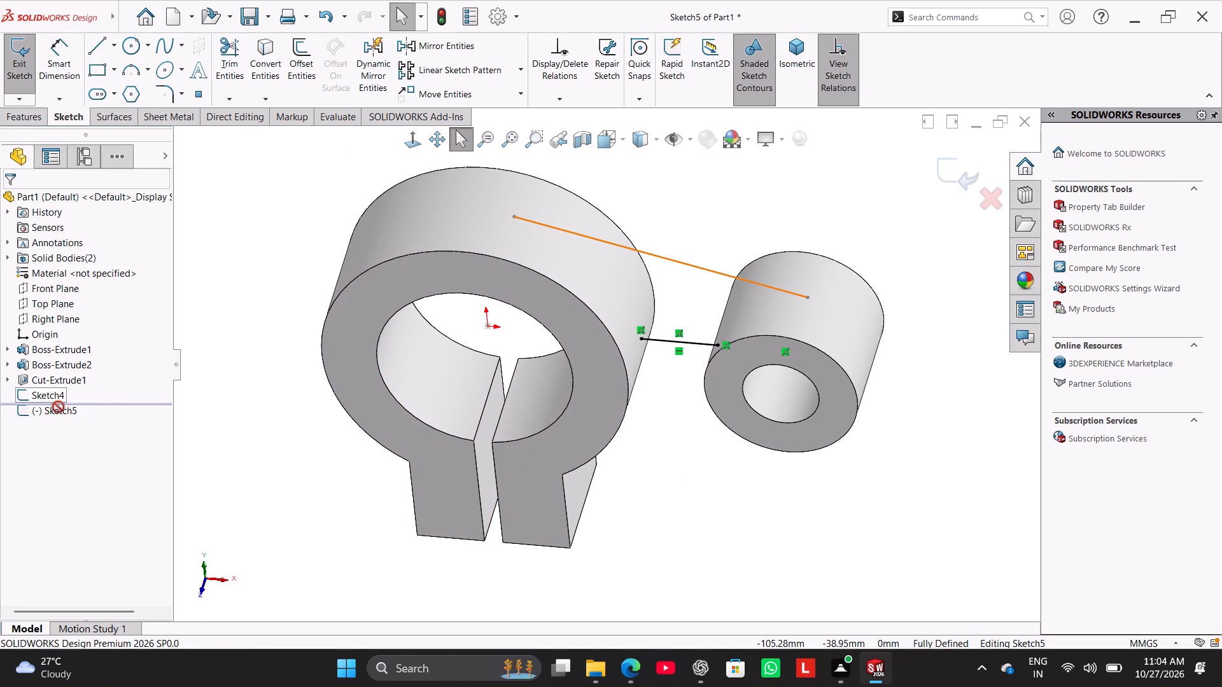
left_click(27, 118)
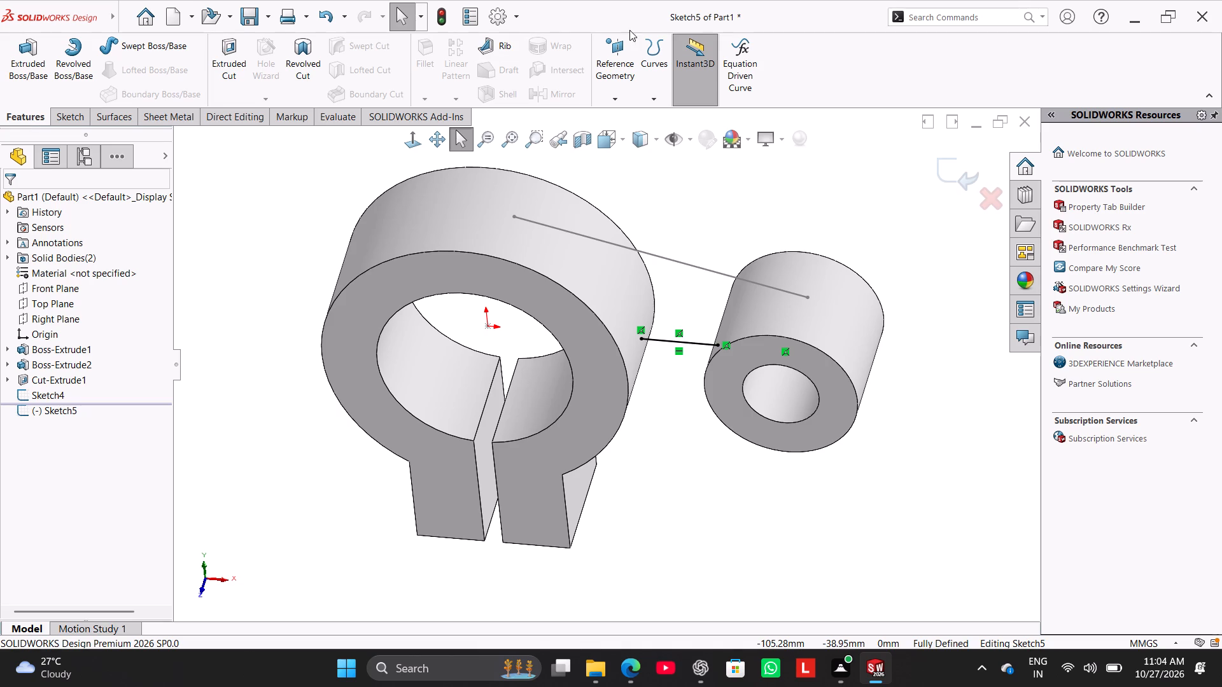
left_click(482, 50)
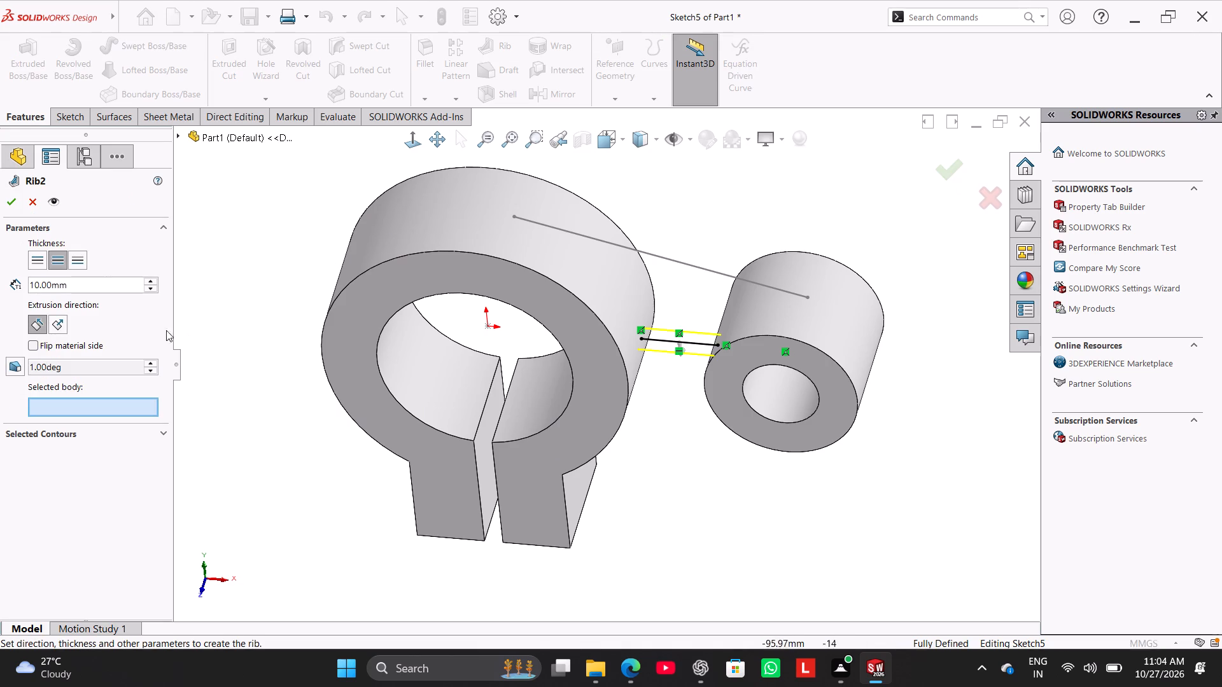
middle_click_drag(238, 364, 260, 338)
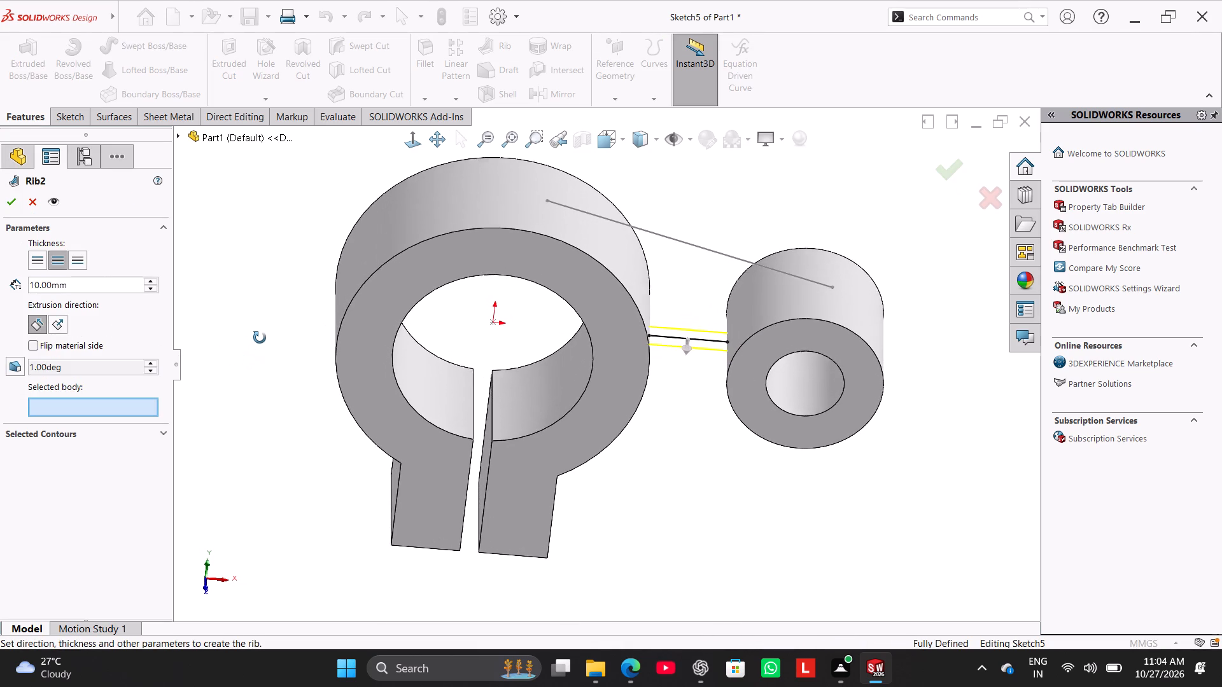
middle_click_drag(260, 338, 259, 270)
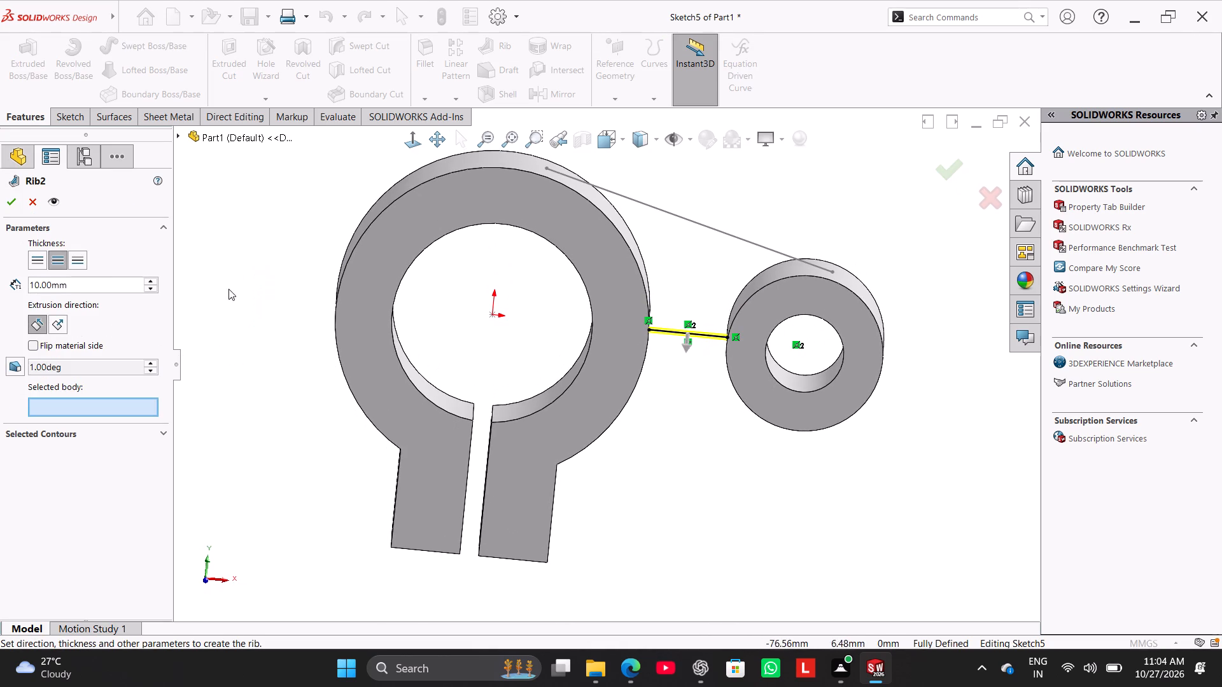
left_click(42, 258)
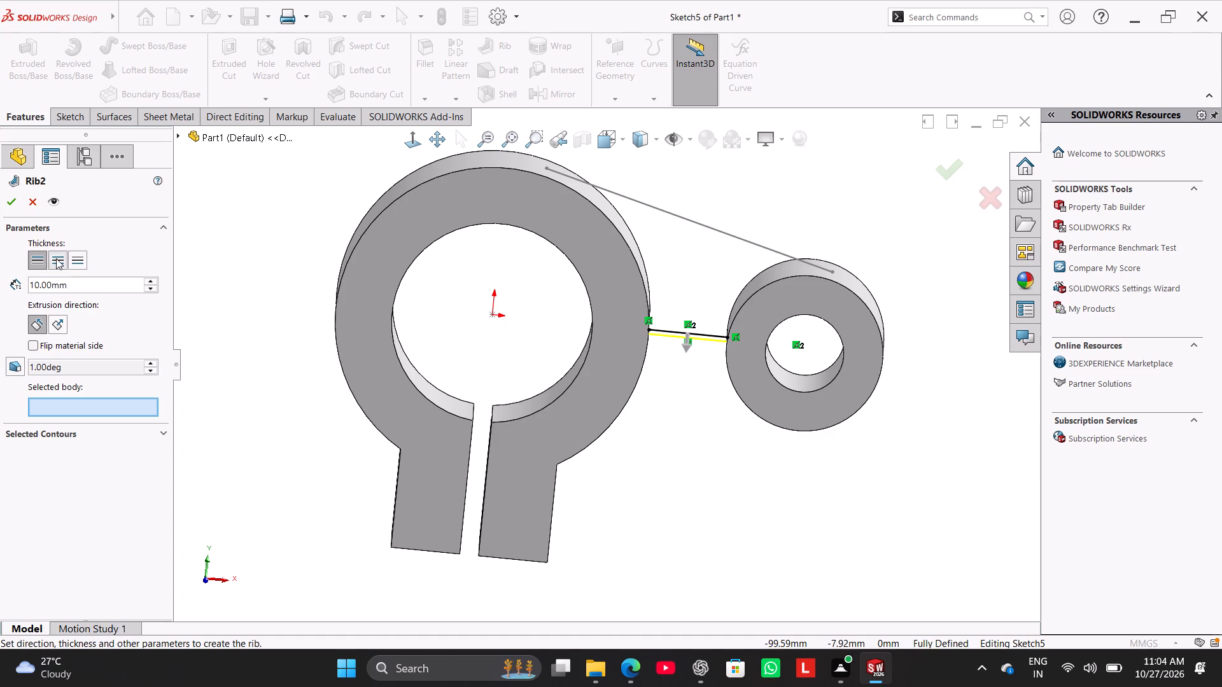
left_click(56, 258)
left_click(57, 322)
middle_click_drag(213, 385, 214, 418)
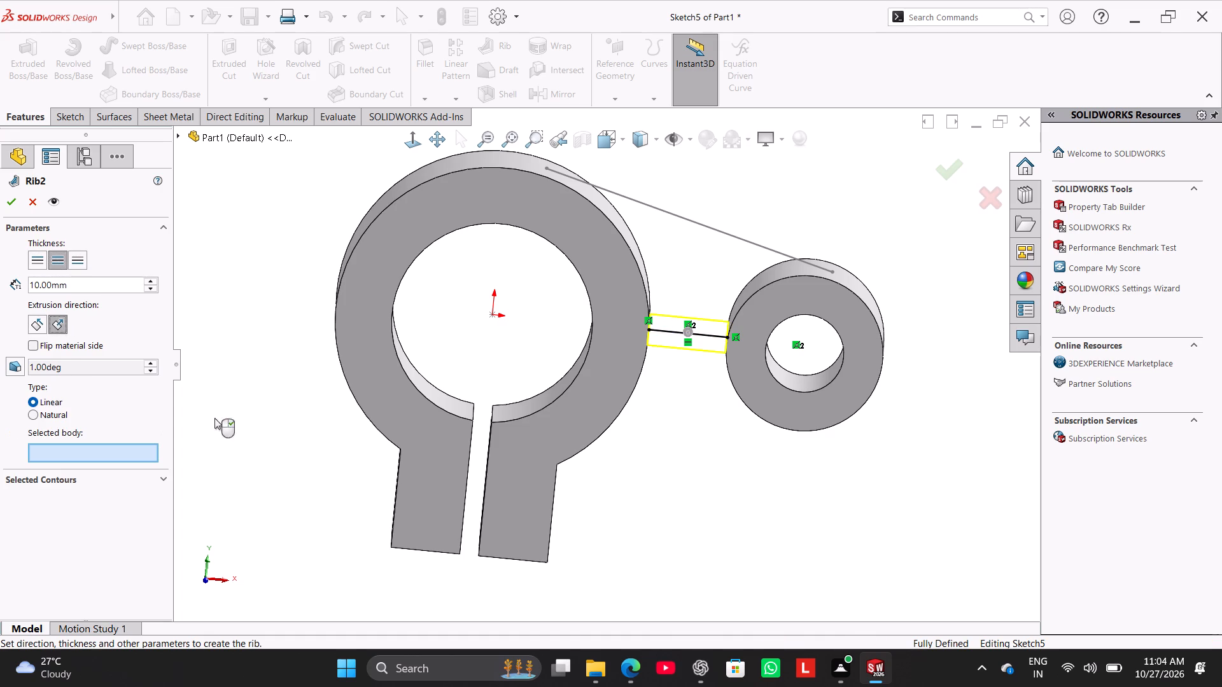
middle_click_drag(214, 418, 206, 502)
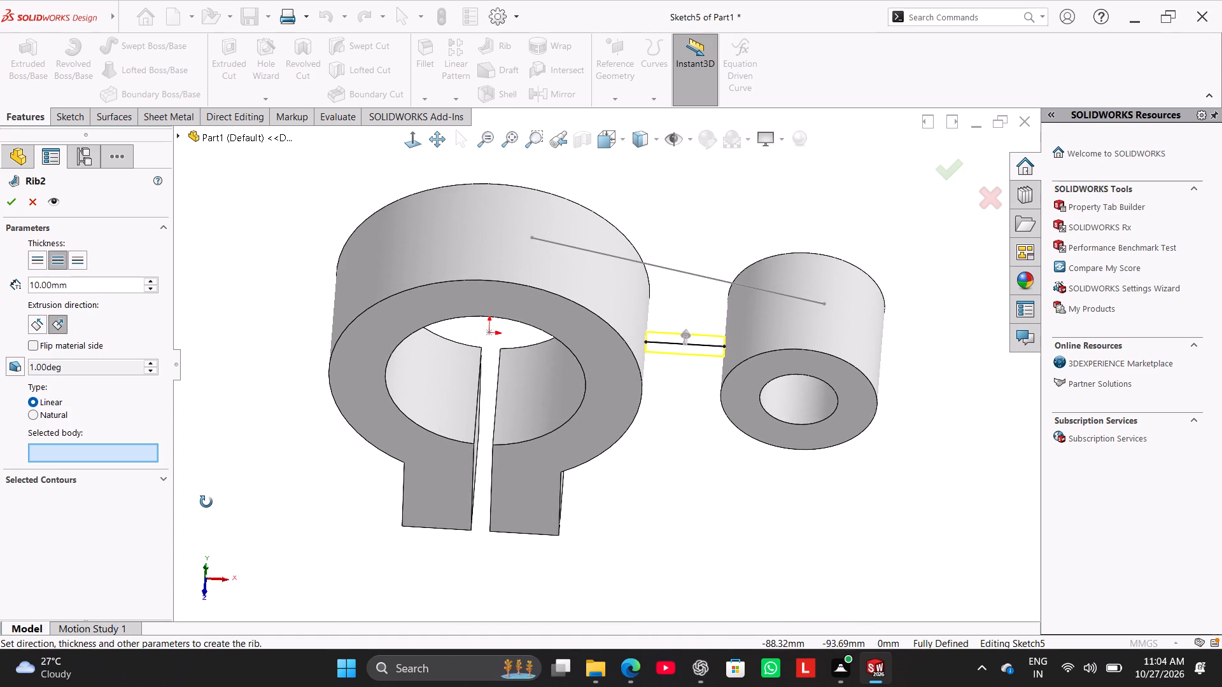
middle_click_drag(206, 502, 204, 375)
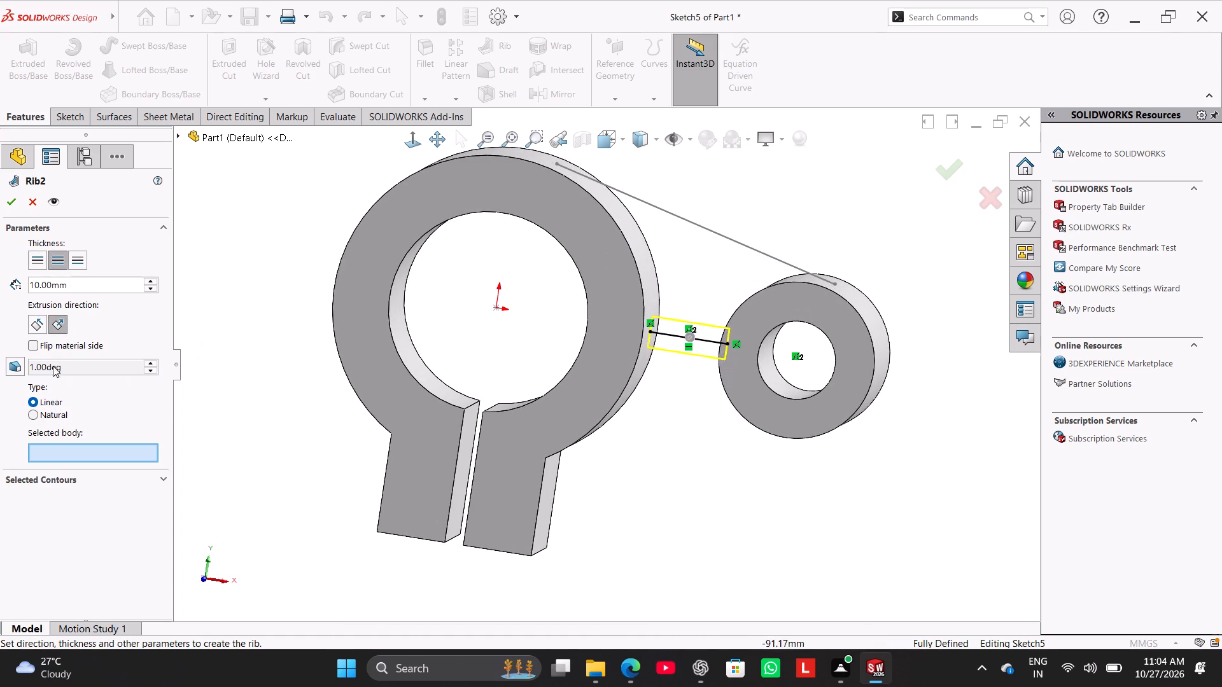
left_click(31, 323)
left_click(32, 342)
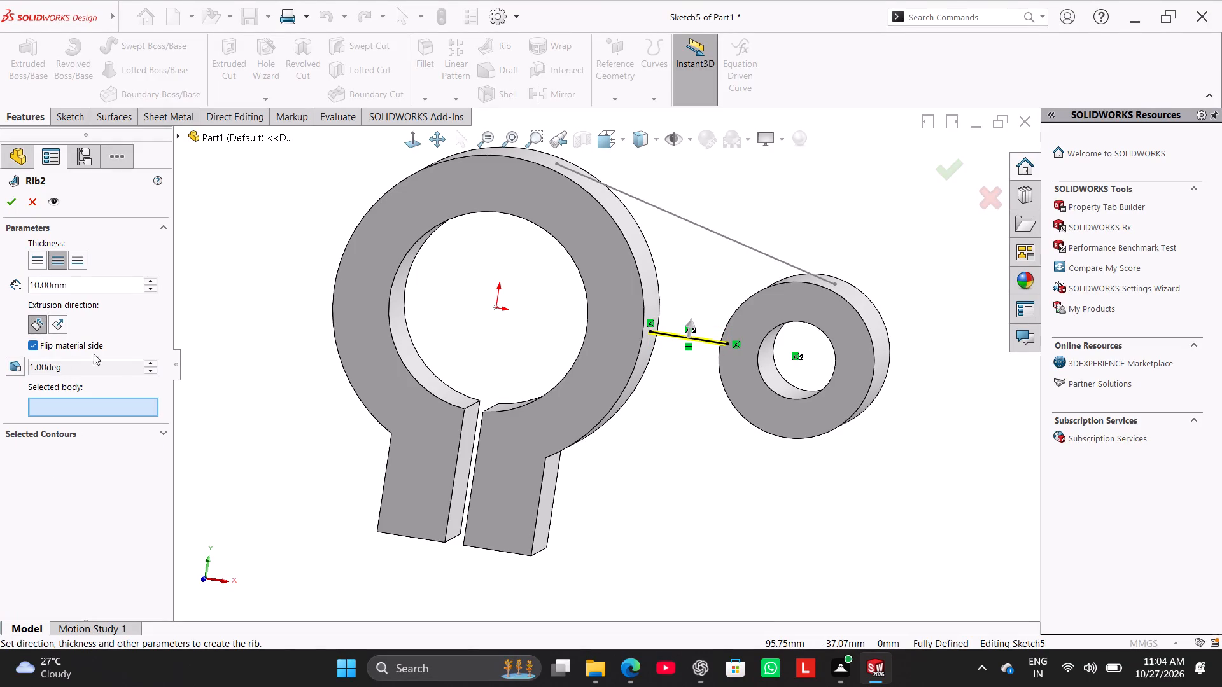
middle_click_drag(230, 364, 232, 414)
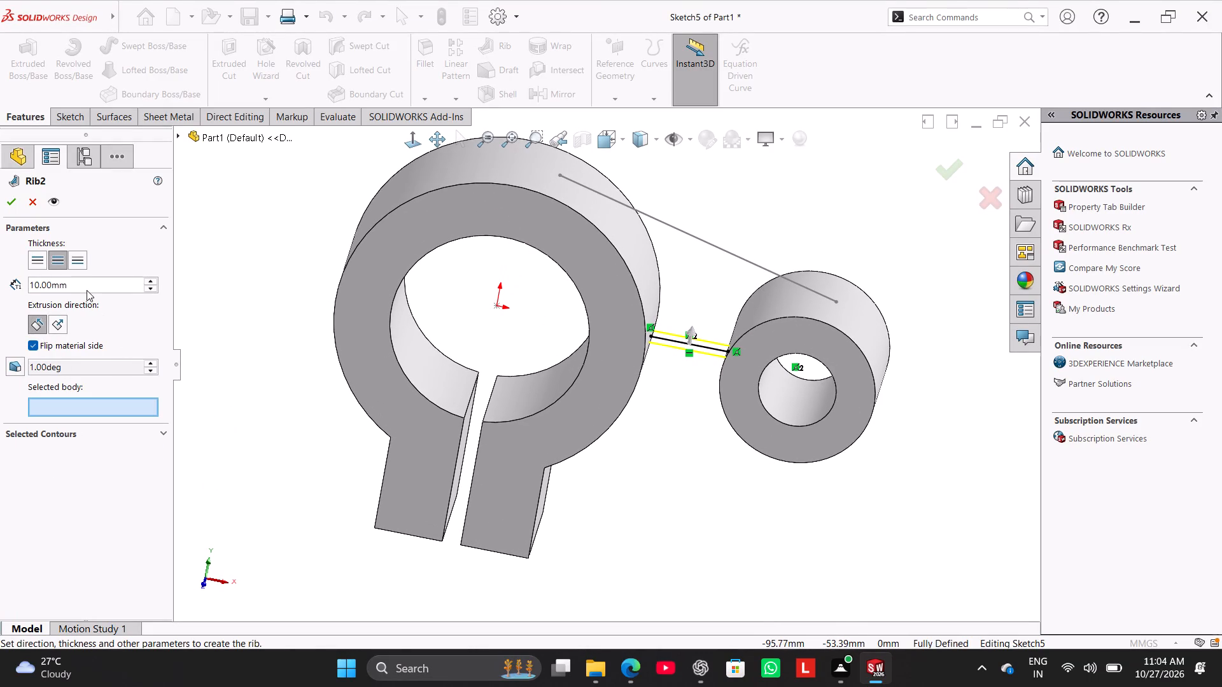
left_click(11, 202)
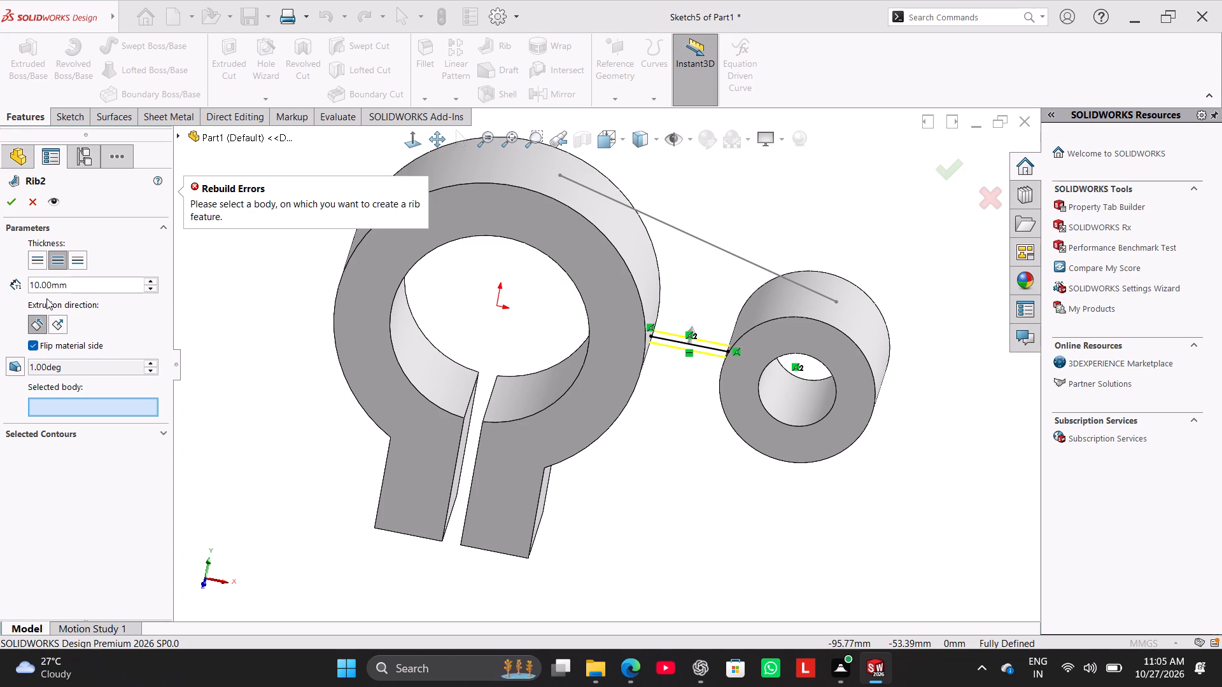
left_click(7, 204)
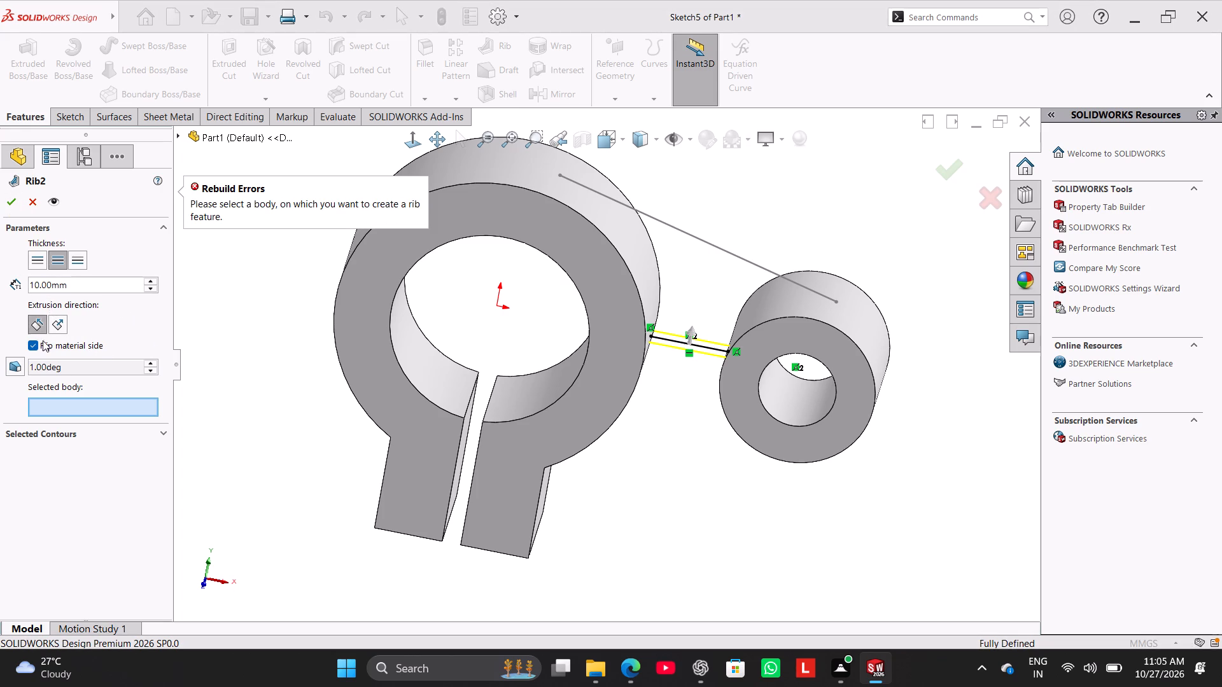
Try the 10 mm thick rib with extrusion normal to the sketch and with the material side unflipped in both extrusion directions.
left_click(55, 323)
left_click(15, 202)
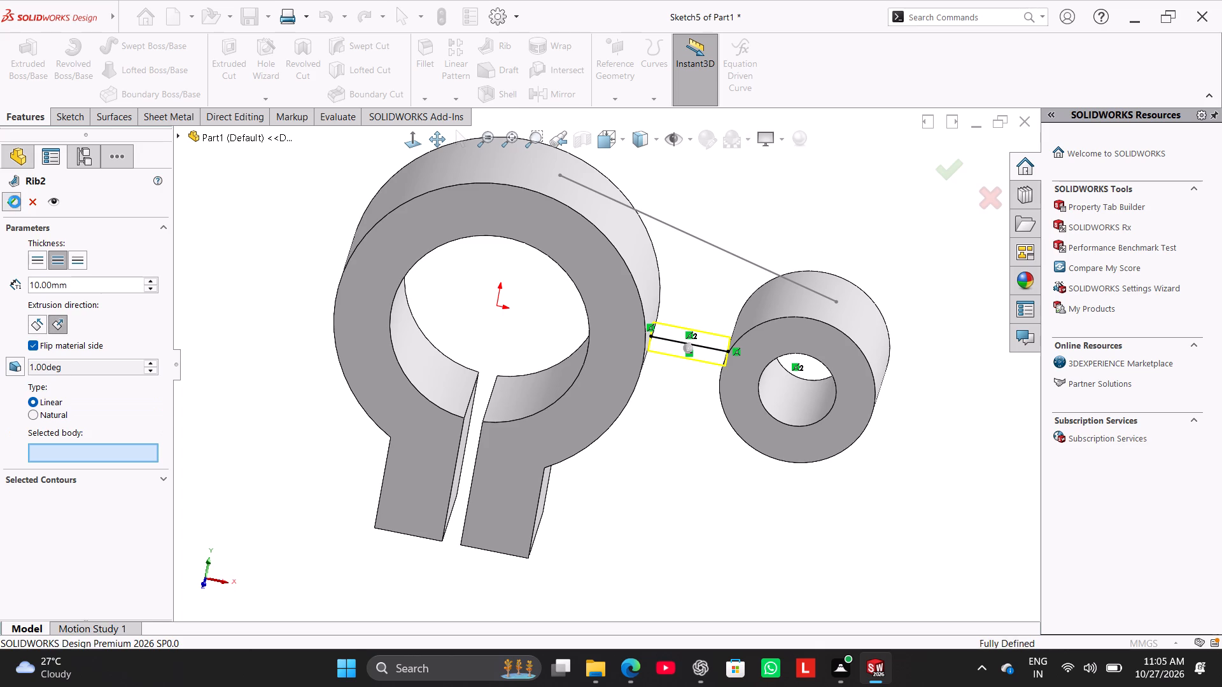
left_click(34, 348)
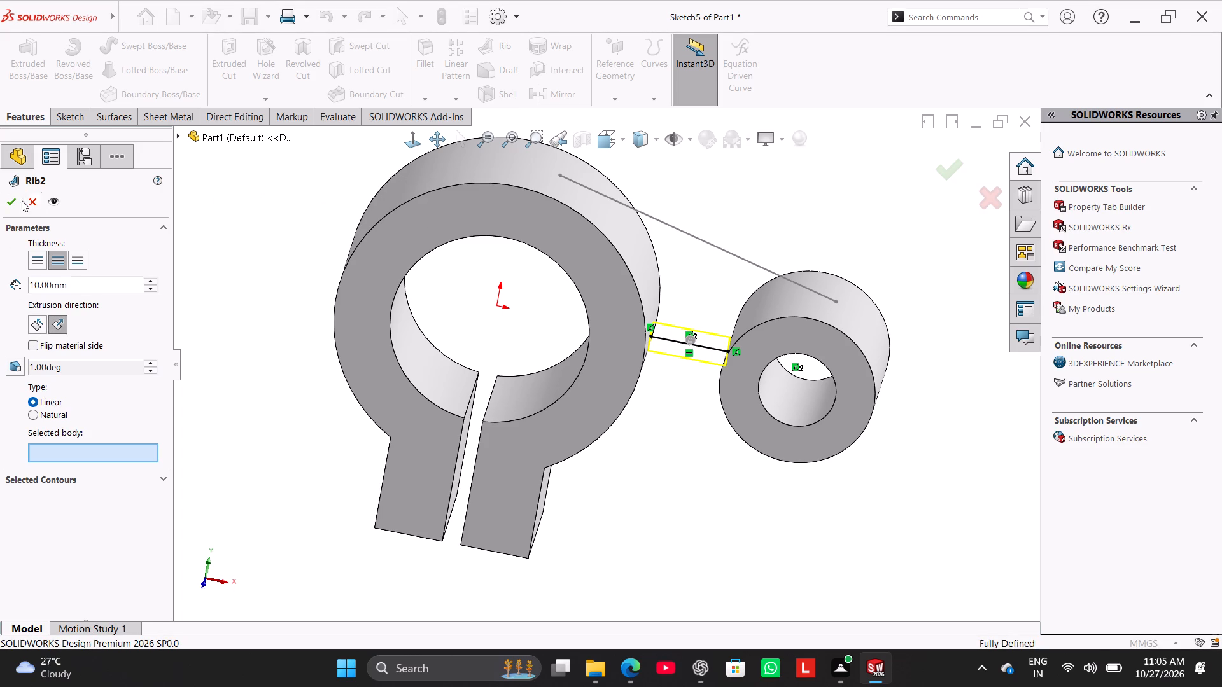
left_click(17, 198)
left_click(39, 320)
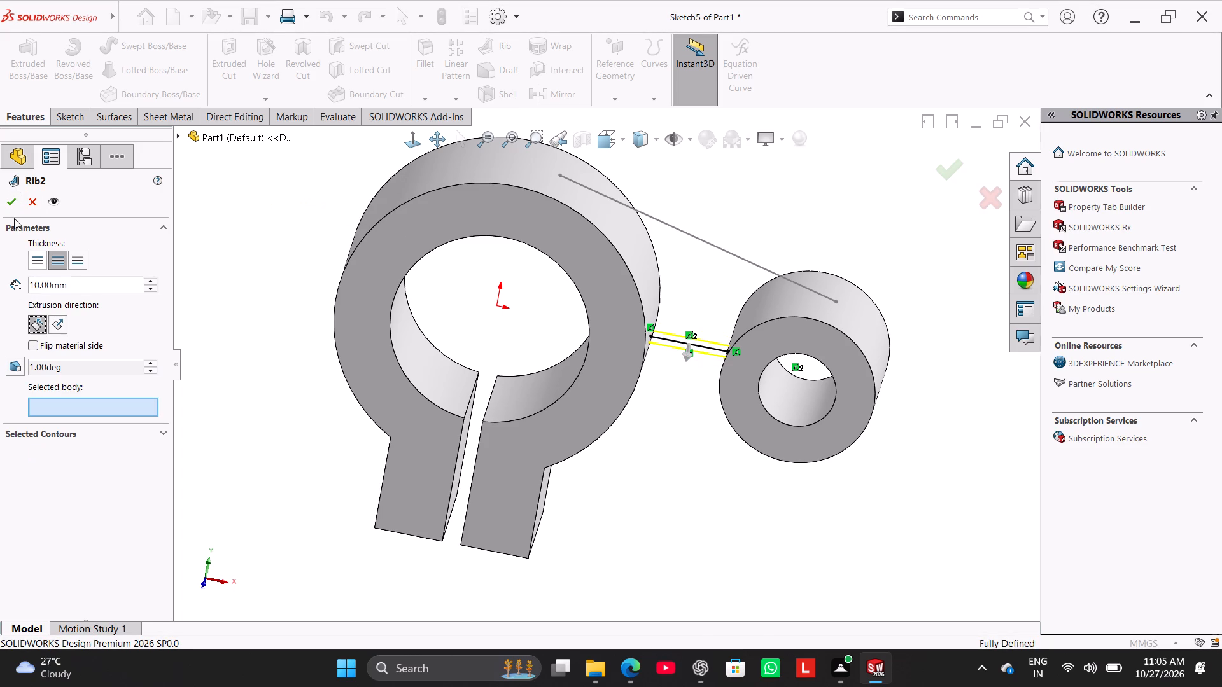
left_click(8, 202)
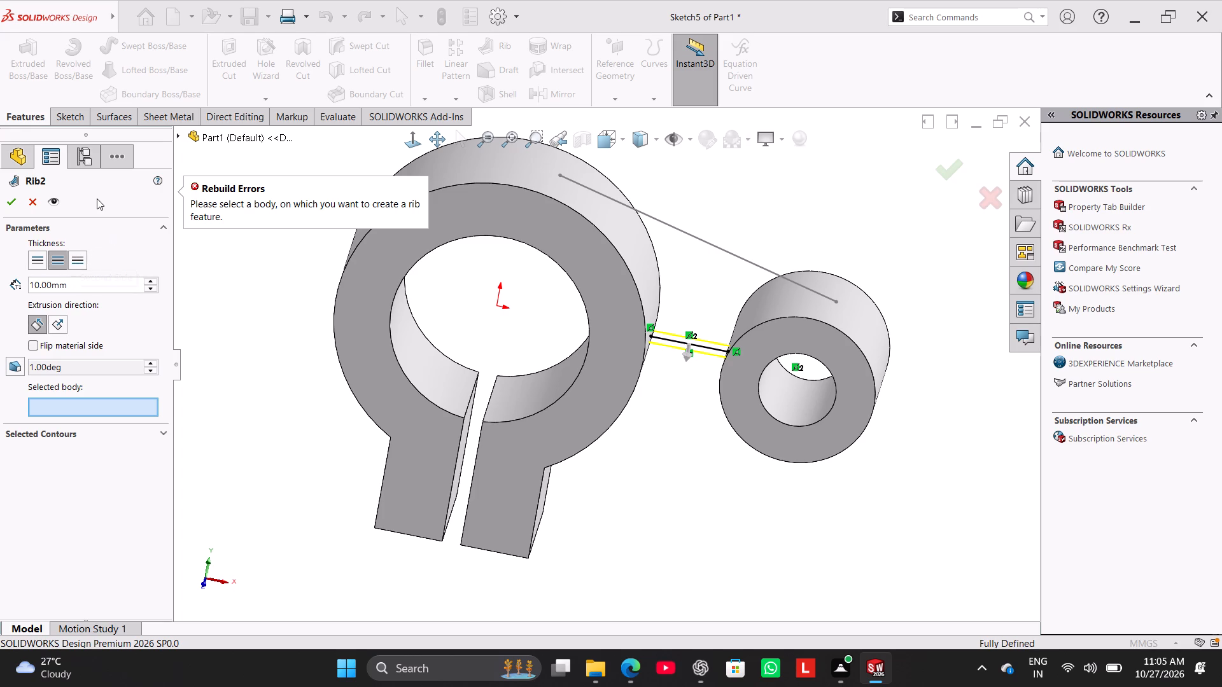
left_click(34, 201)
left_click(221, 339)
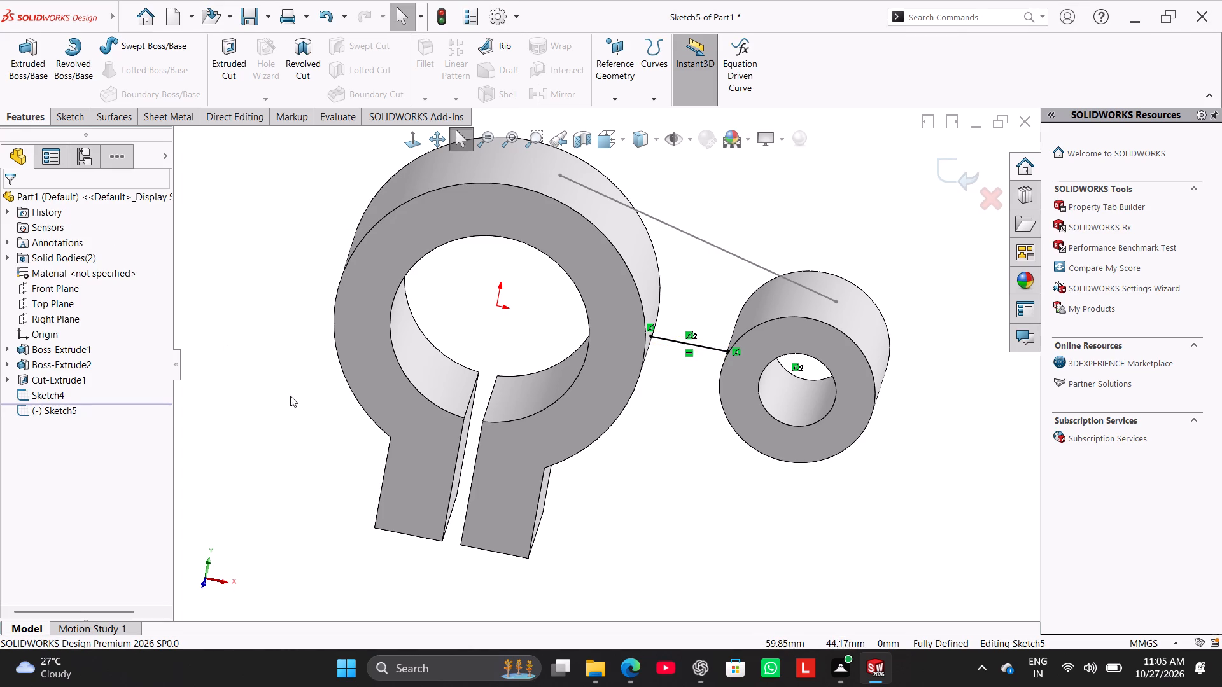
Extrude the horizontal line as a one-direction thin feature 10 mm thick, 40 mm deep from the mid plane, with merge result on.
middle_click_drag(290, 396, 267, 445)
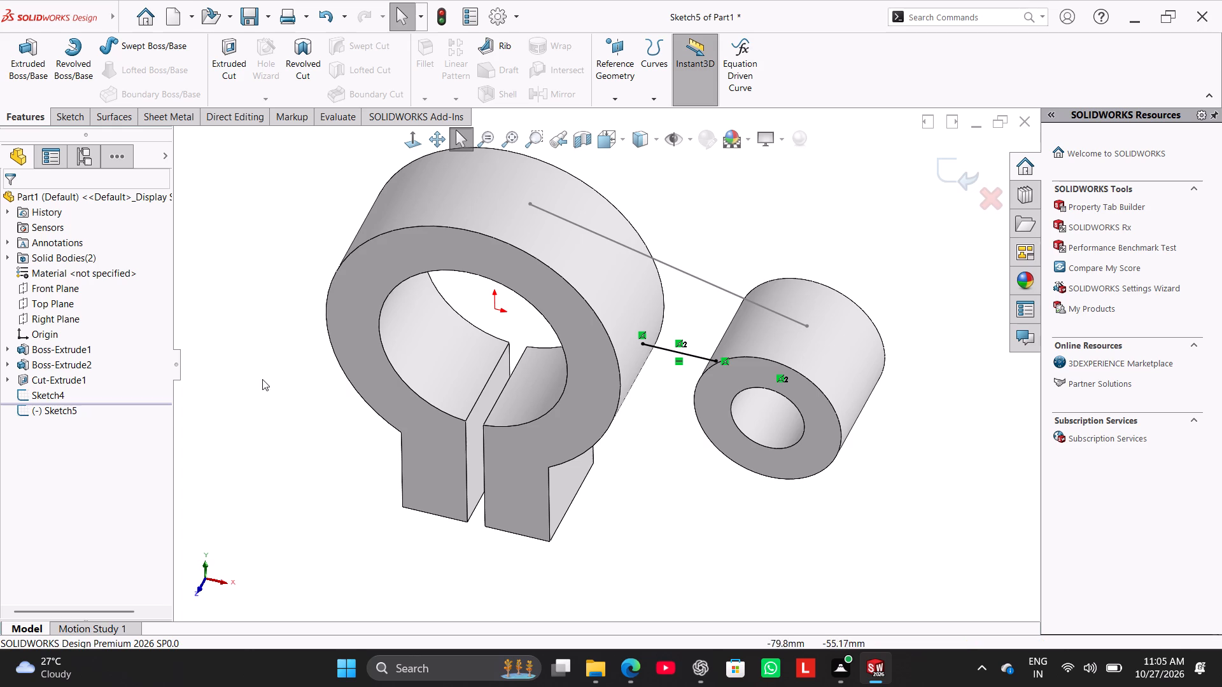
left_click(80, 121)
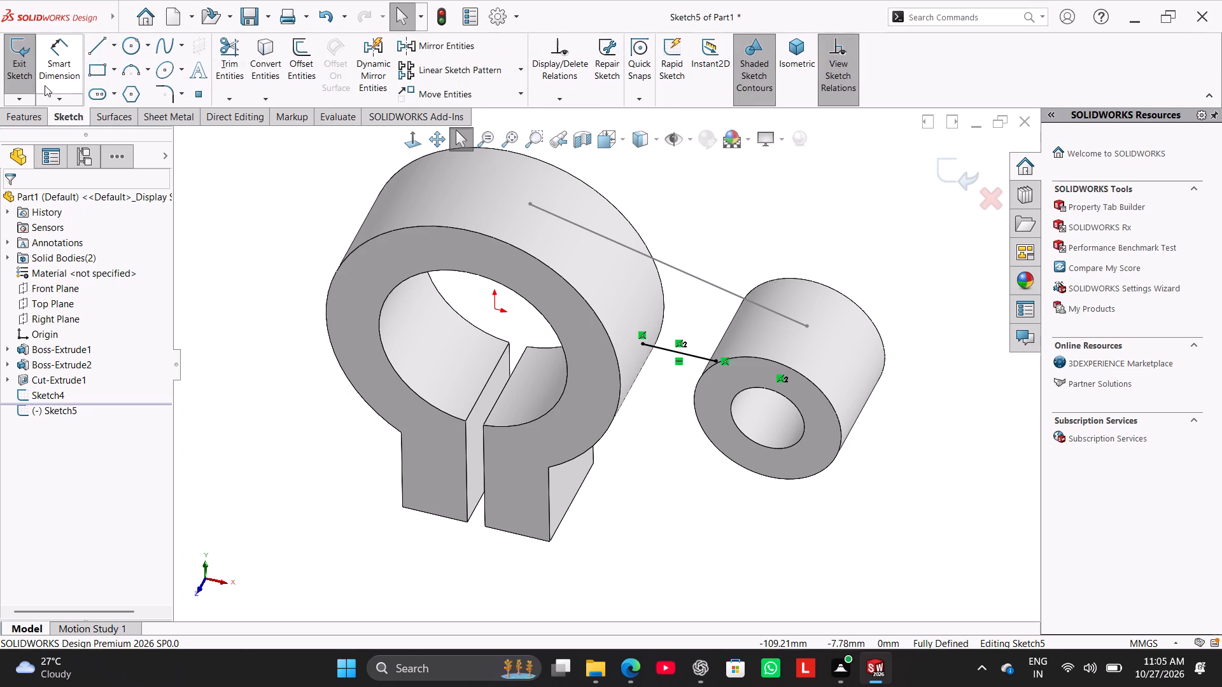
left_click(32, 123)
left_click(25, 80)
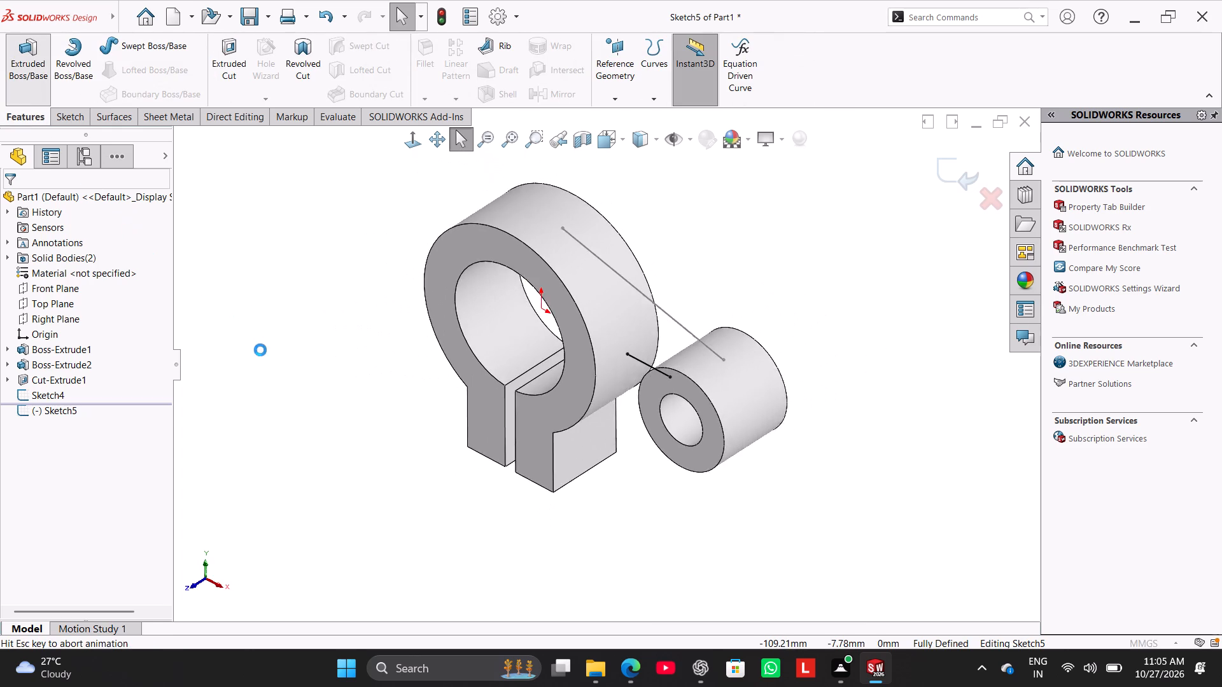
middle_click_drag(317, 375, 339, 389)
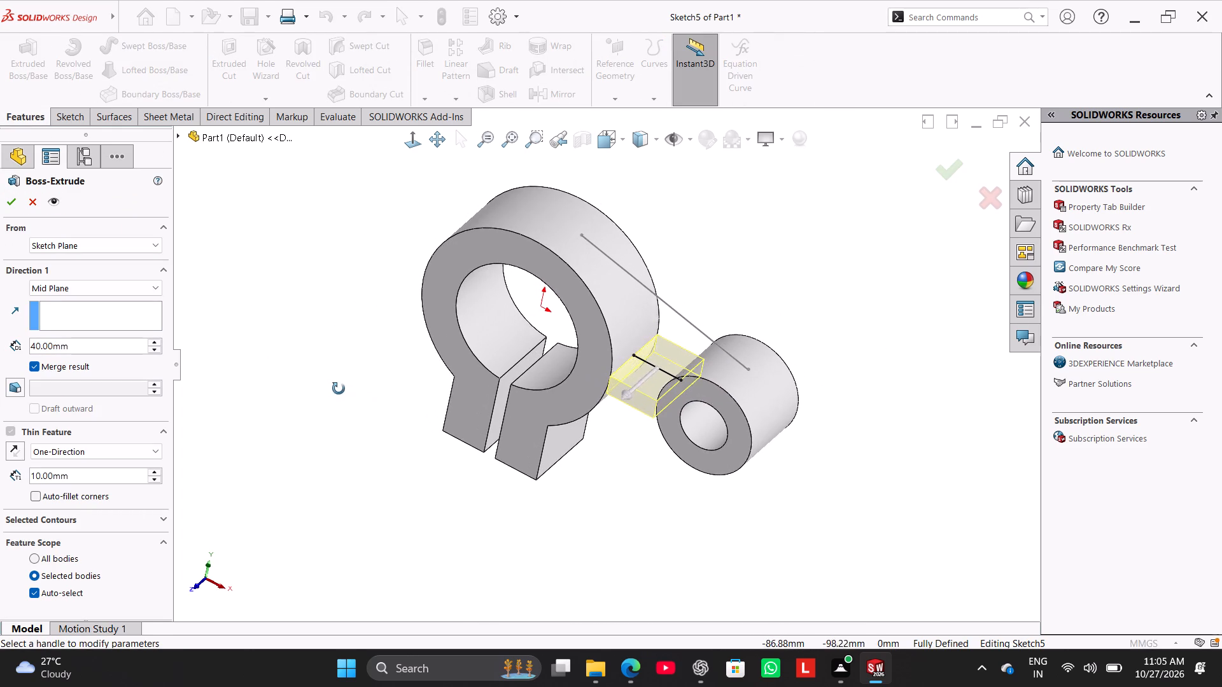
middle_click_drag(339, 389, 337, 384)
left_click(7, 200)
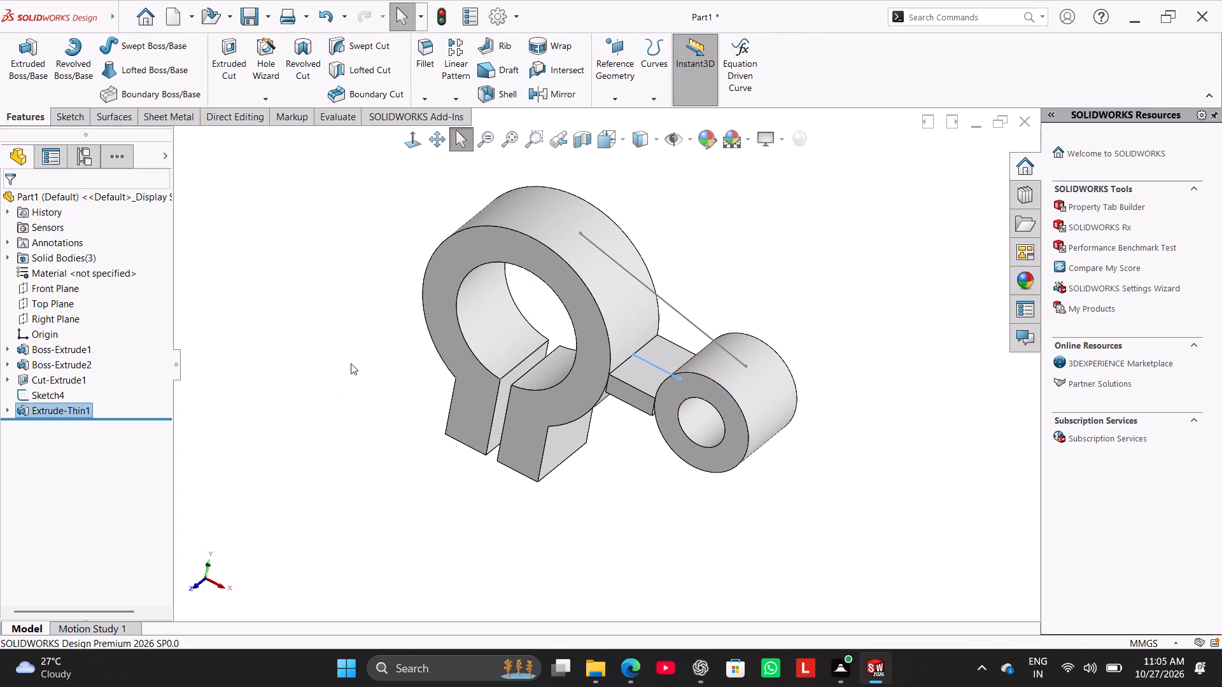
left_click(351, 363)
Edit the thin web's sketch and delete the Coincident relations holding the line's ends on the two rings' outer edges.
middle_click_drag(360, 363, 418, 303)
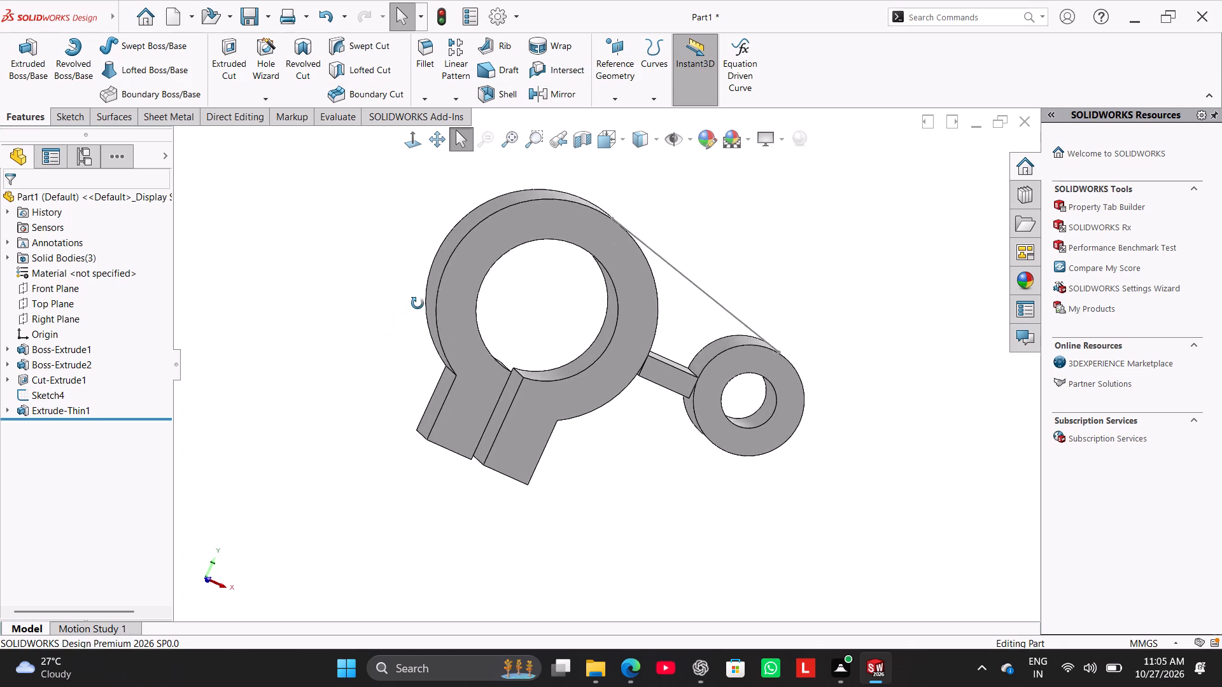
middle_click_drag(418, 303, 431, 272)
left_click(416, 142)
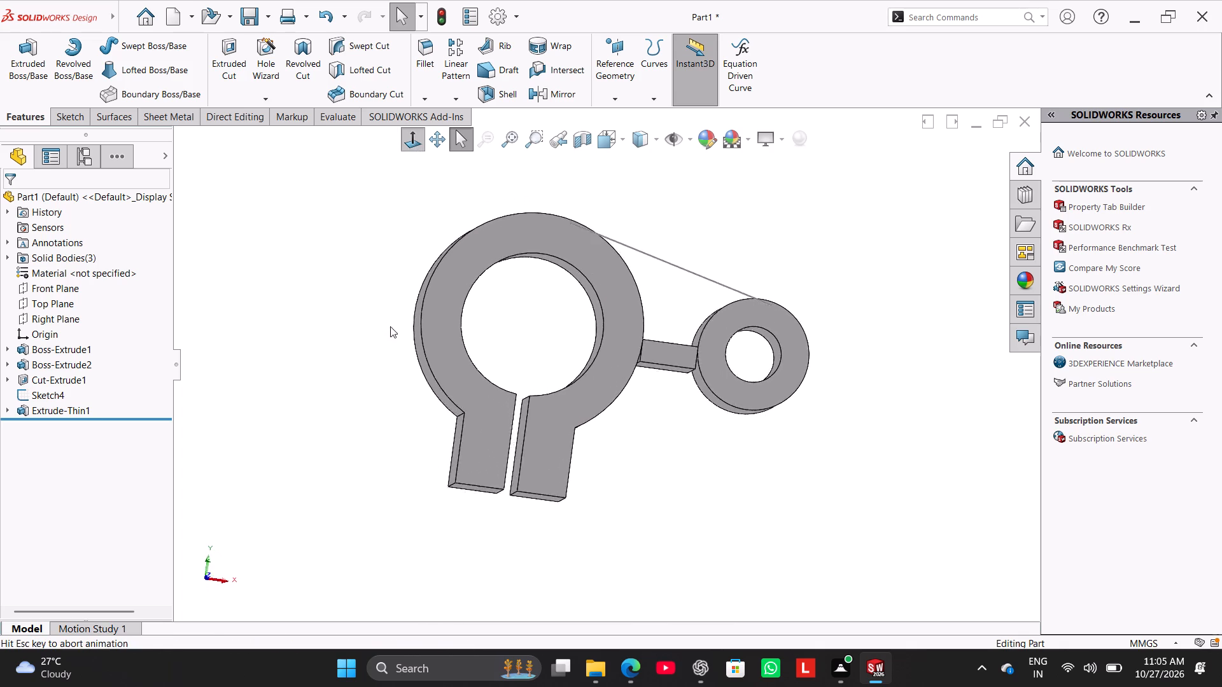
left_click(363, 356)
scroll(674, 349, "down", 3)
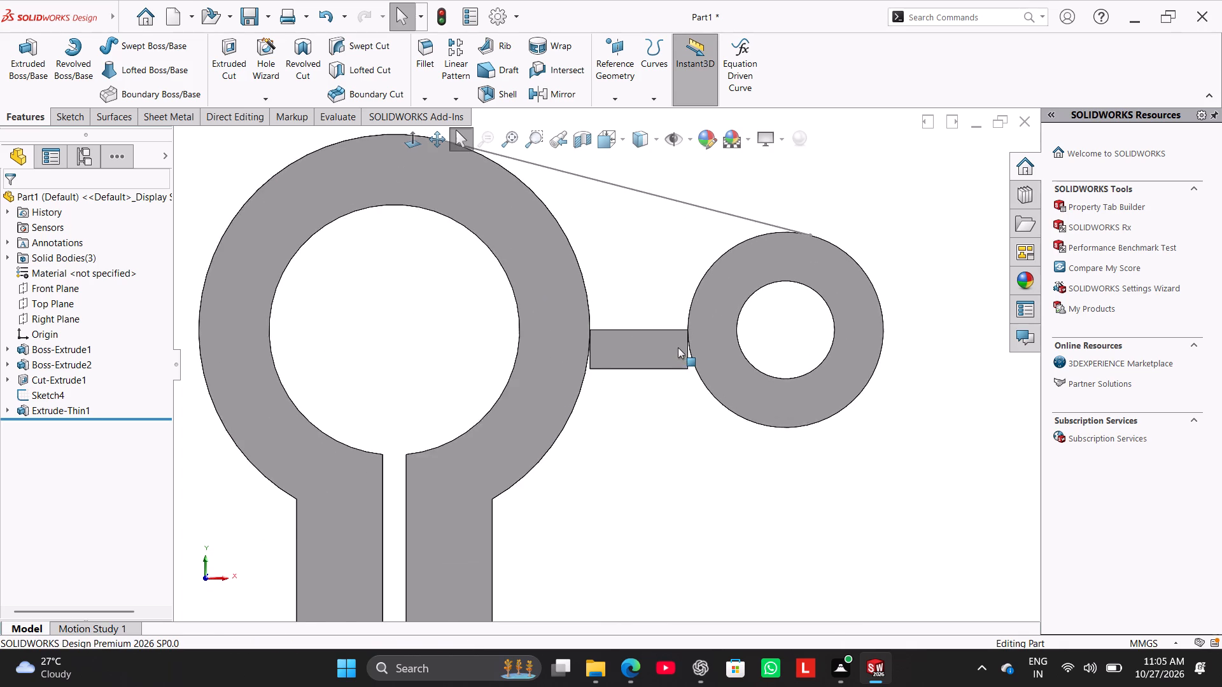
scroll(678, 347, "down", 1)
scroll(678, 347, "up", 3)
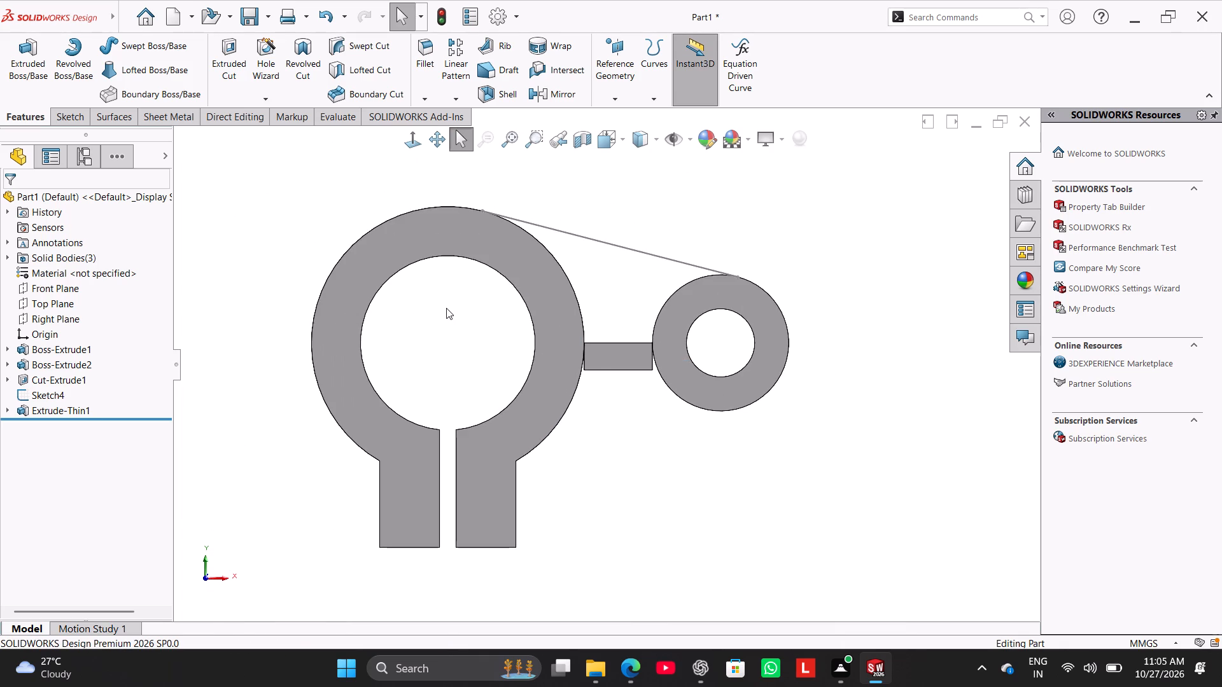
right_click(52, 407)
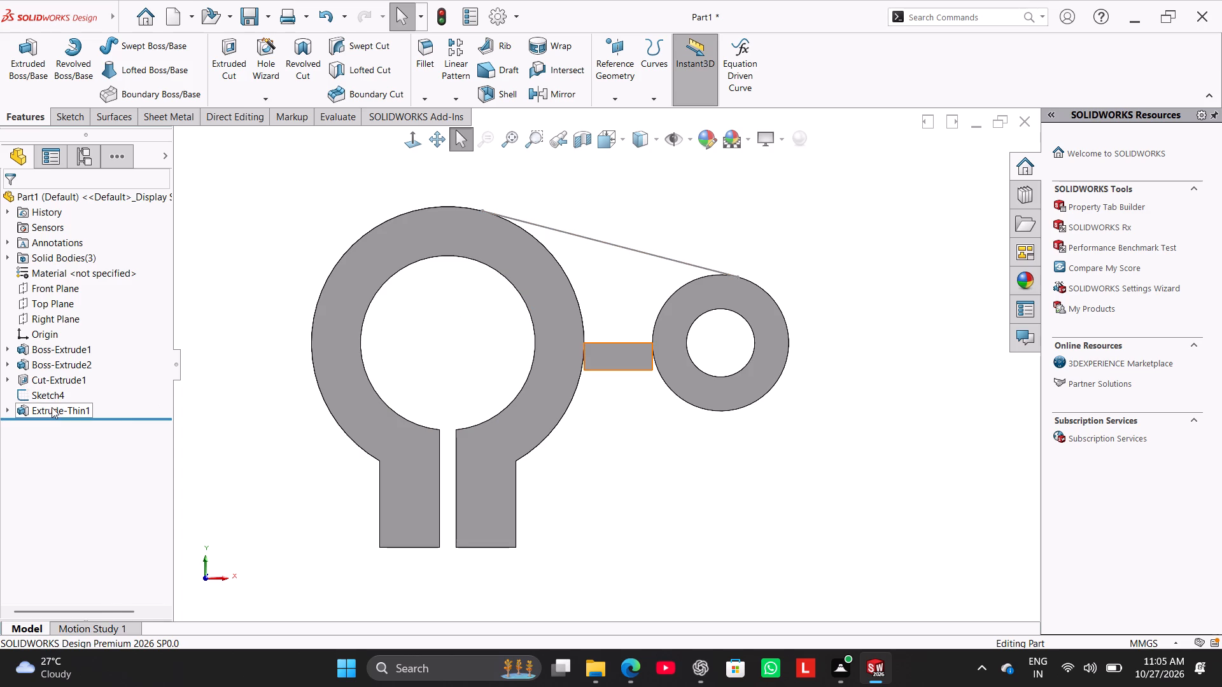
left_click(82, 370)
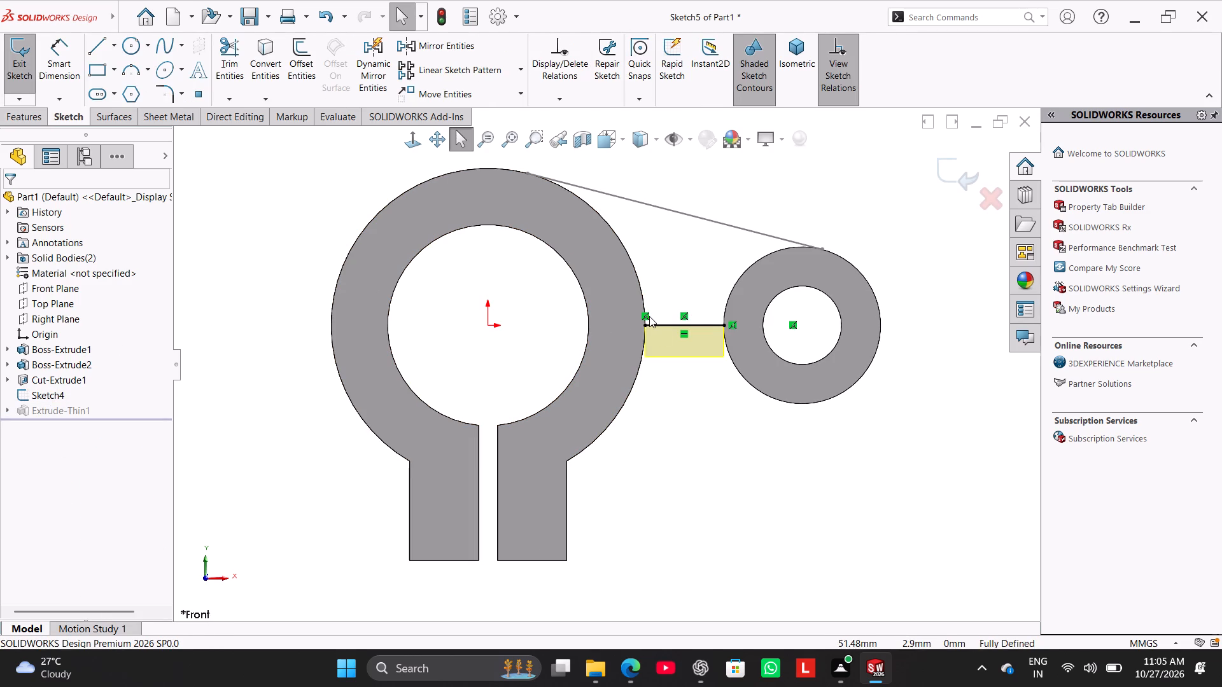
right_click(644, 314)
left_click(675, 464)
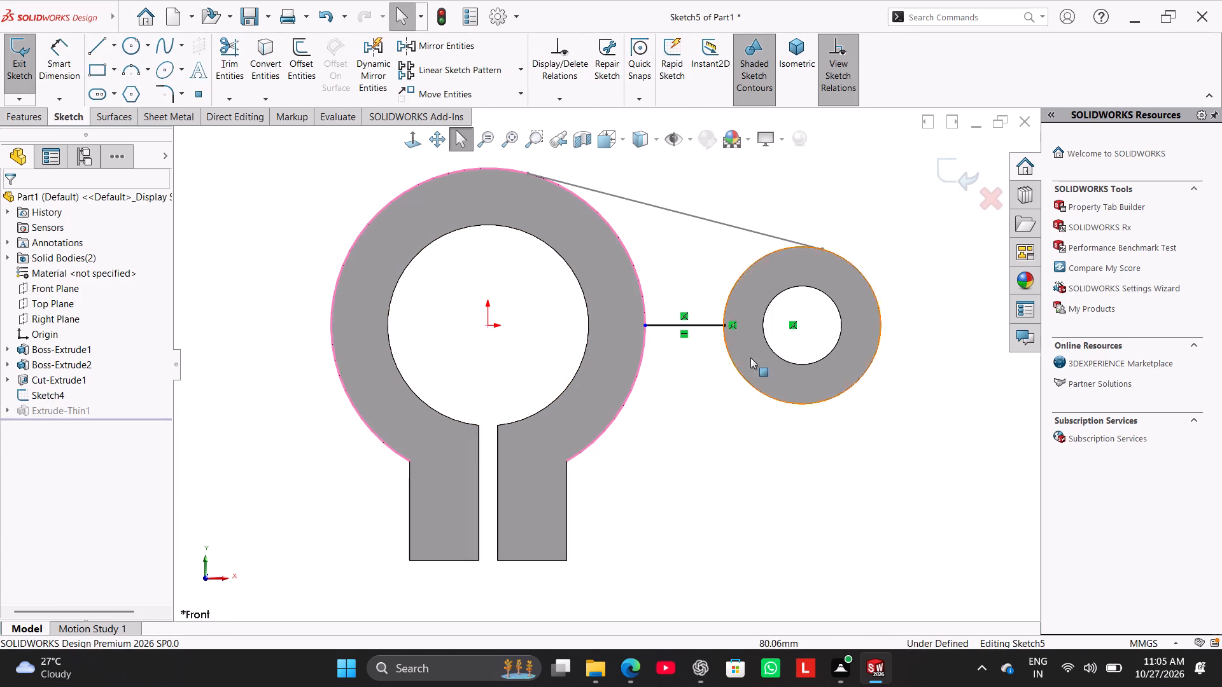
right_click(735, 323)
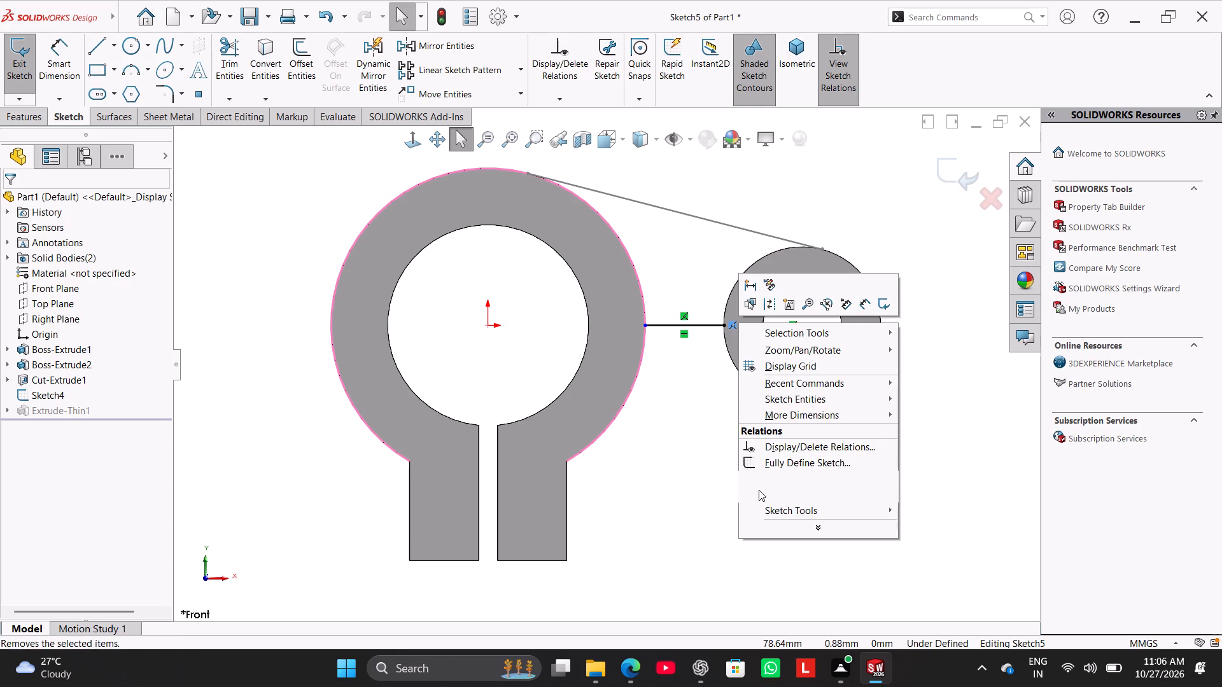
left_click(760, 490)
Extend the horizontal line's ends onto the inner hole edges of the small and large rings and exit the sketch.
left_click_drag(723, 326, 730, 325)
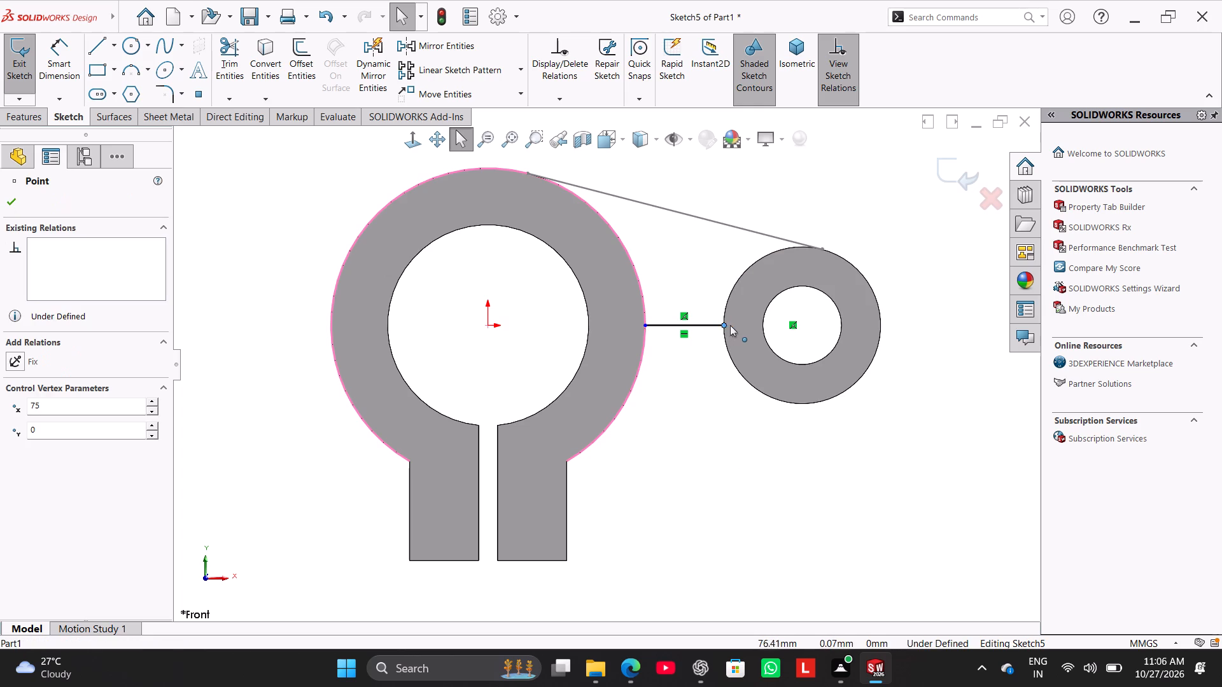
left_click_drag(730, 325, 750, 327)
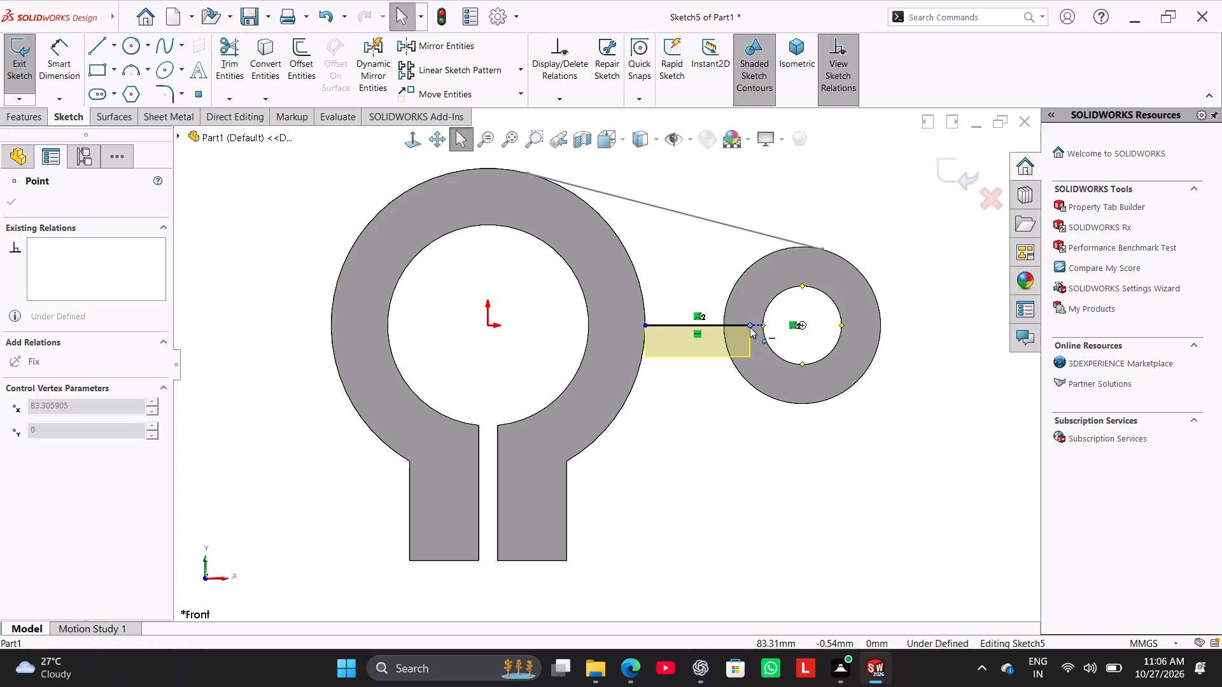
left_click_drag(750, 327, 765, 327)
left_click(651, 418)
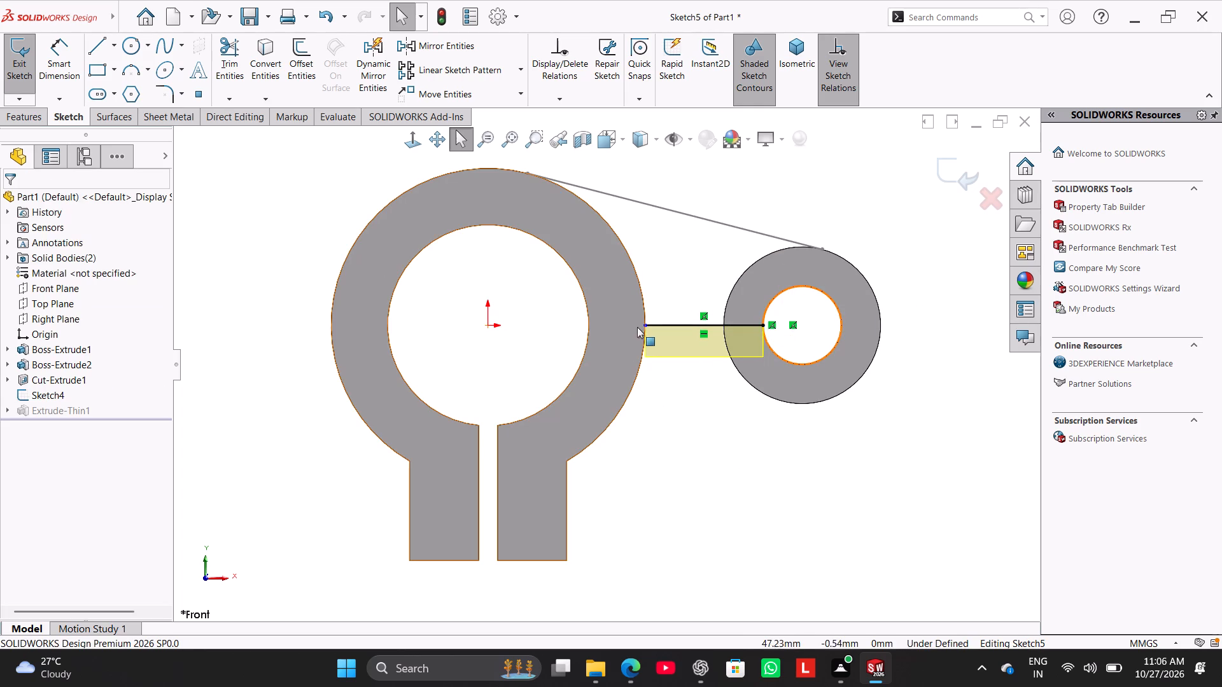
left_click_drag(645, 325, 594, 328)
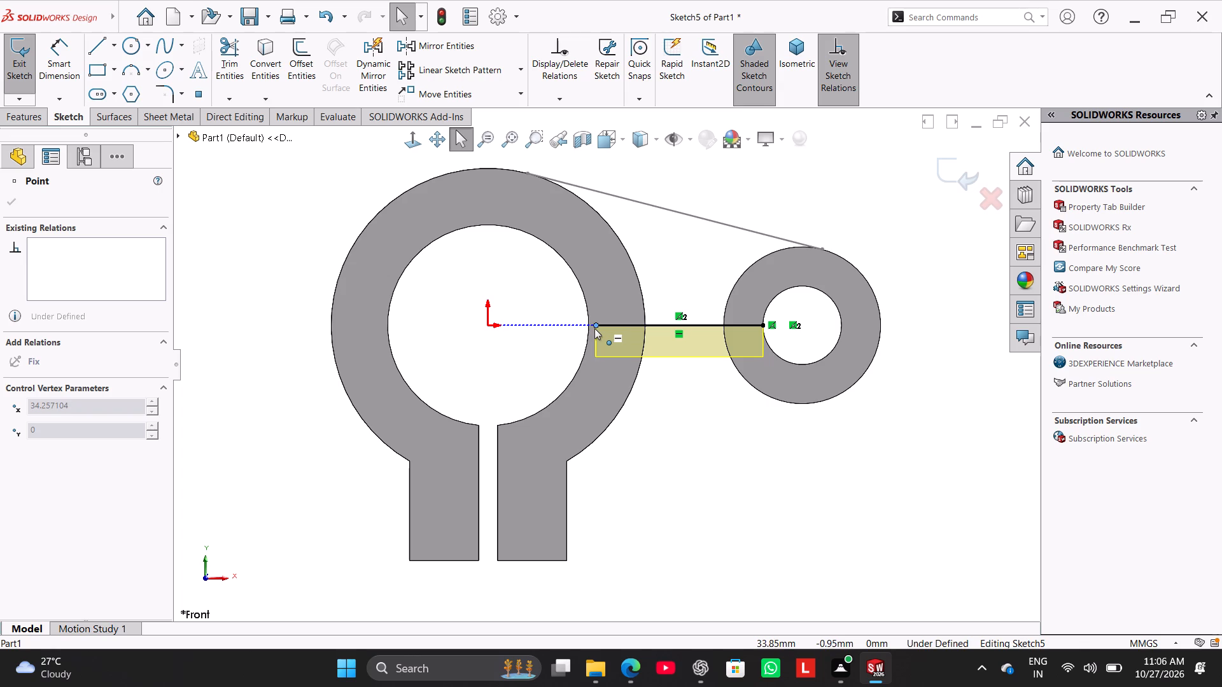
left_click_drag(594, 328, 588, 328)
left_click(654, 429)
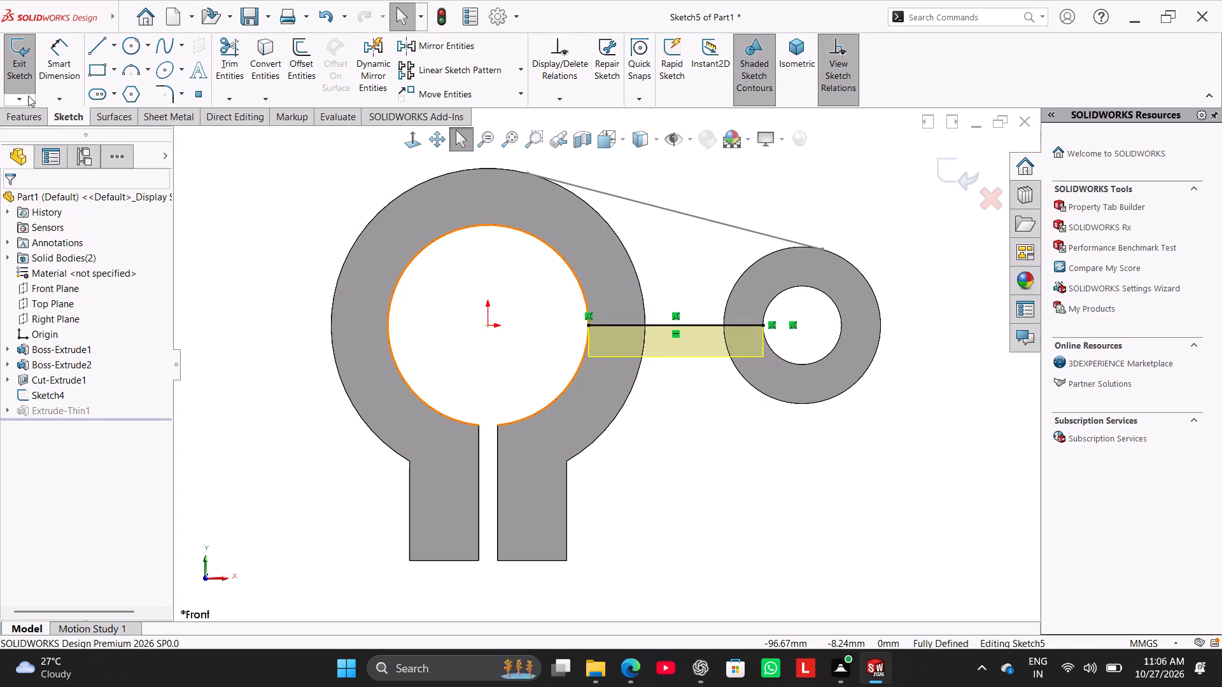
left_click(14, 66)
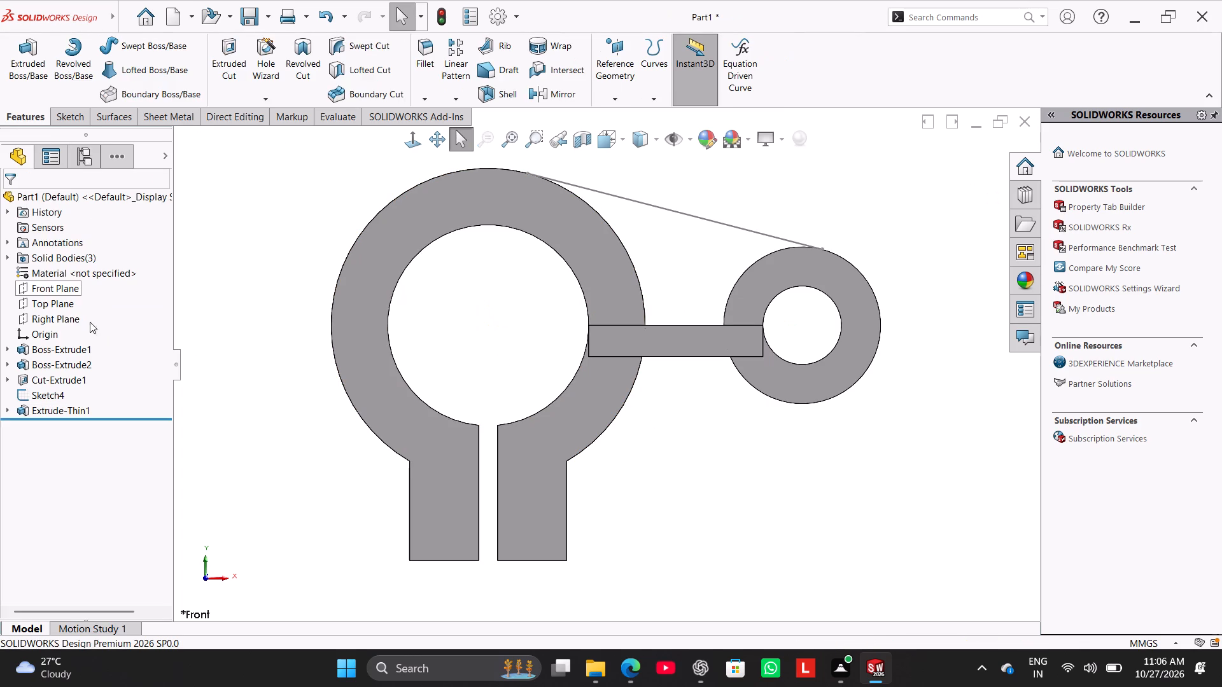
Change the web's thin feature type to Mid-Plane so its 10 mm thickness is centred on the sketch line.
middle_click_drag(257, 403, 287, 477)
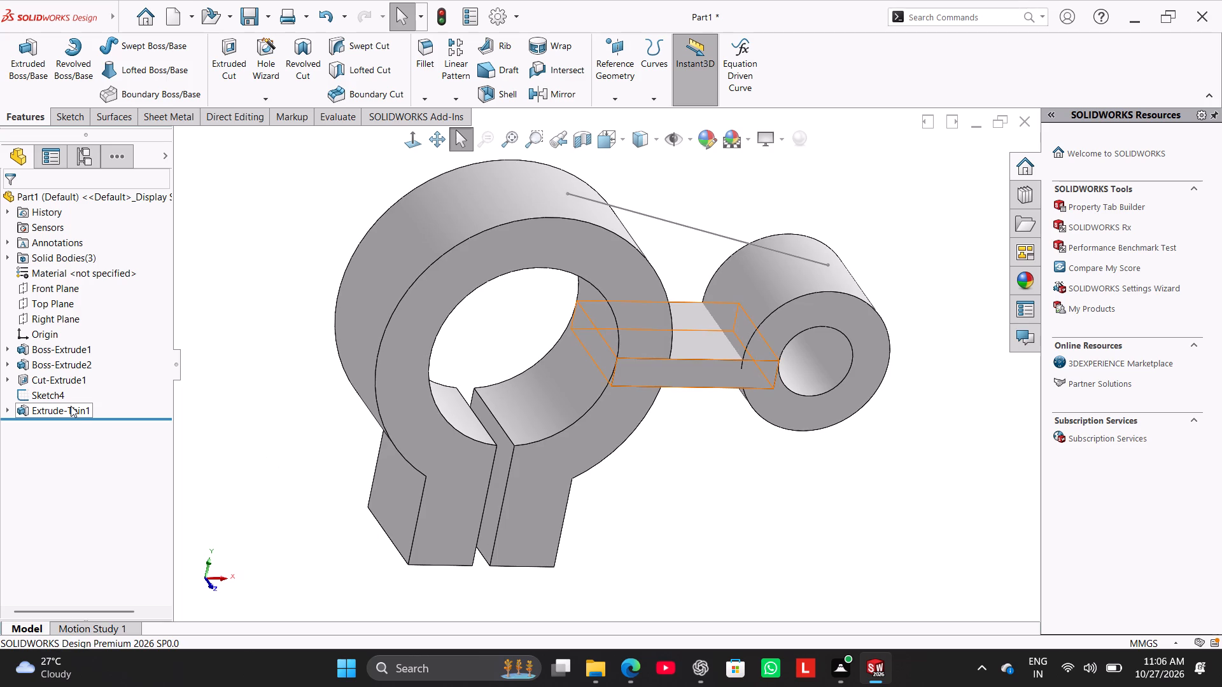
right_click(71, 406)
left_click(85, 370)
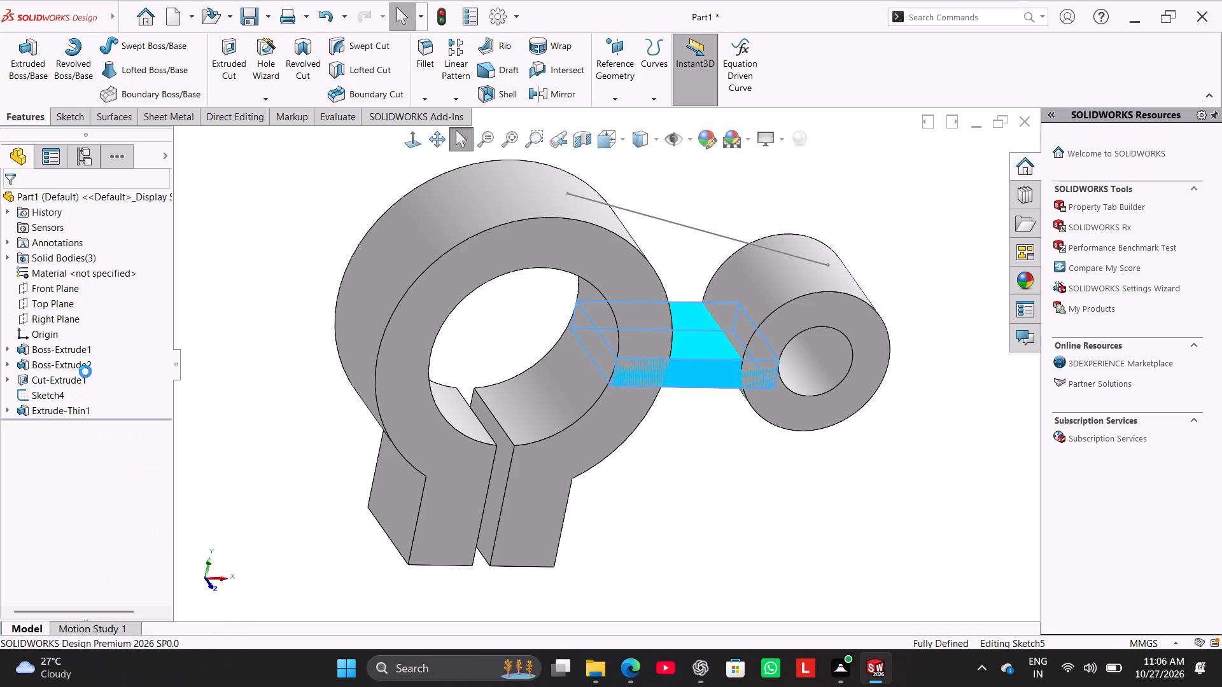
left_click(38, 362)
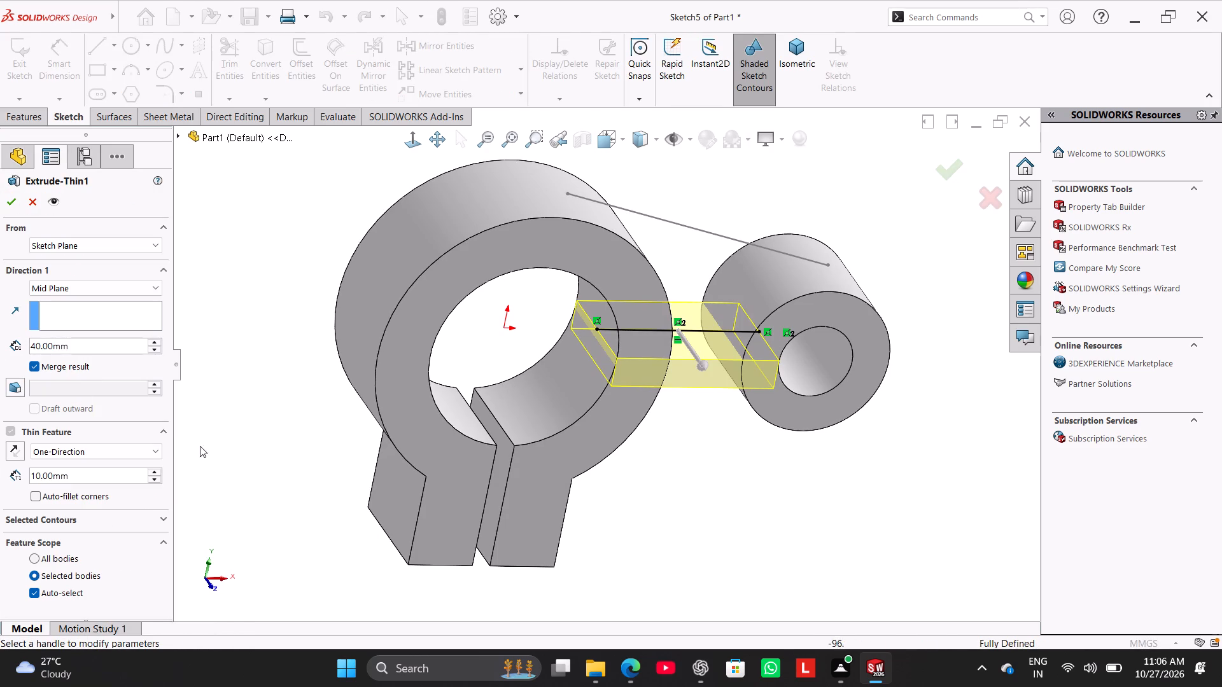
middle_click_drag(260, 461, 221, 403)
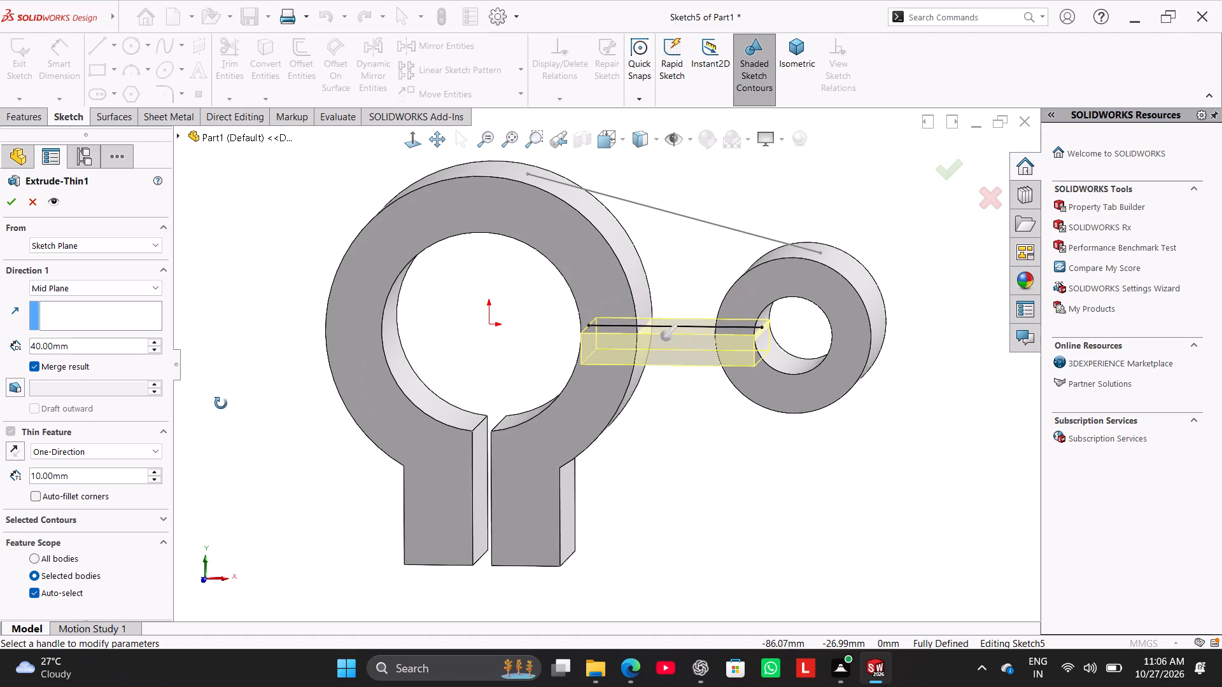
middle_click_drag(221, 403, 221, 400)
middle_click_drag(221, 400, 232, 394)
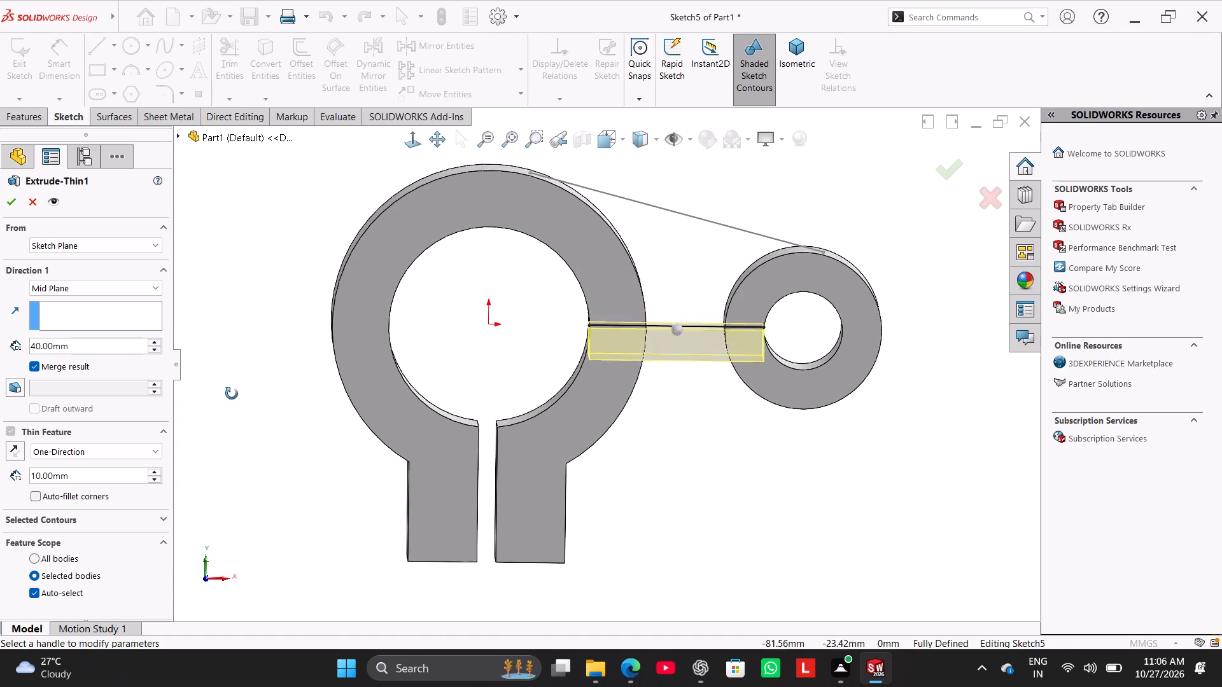
middle_click_drag(232, 394, 233, 455)
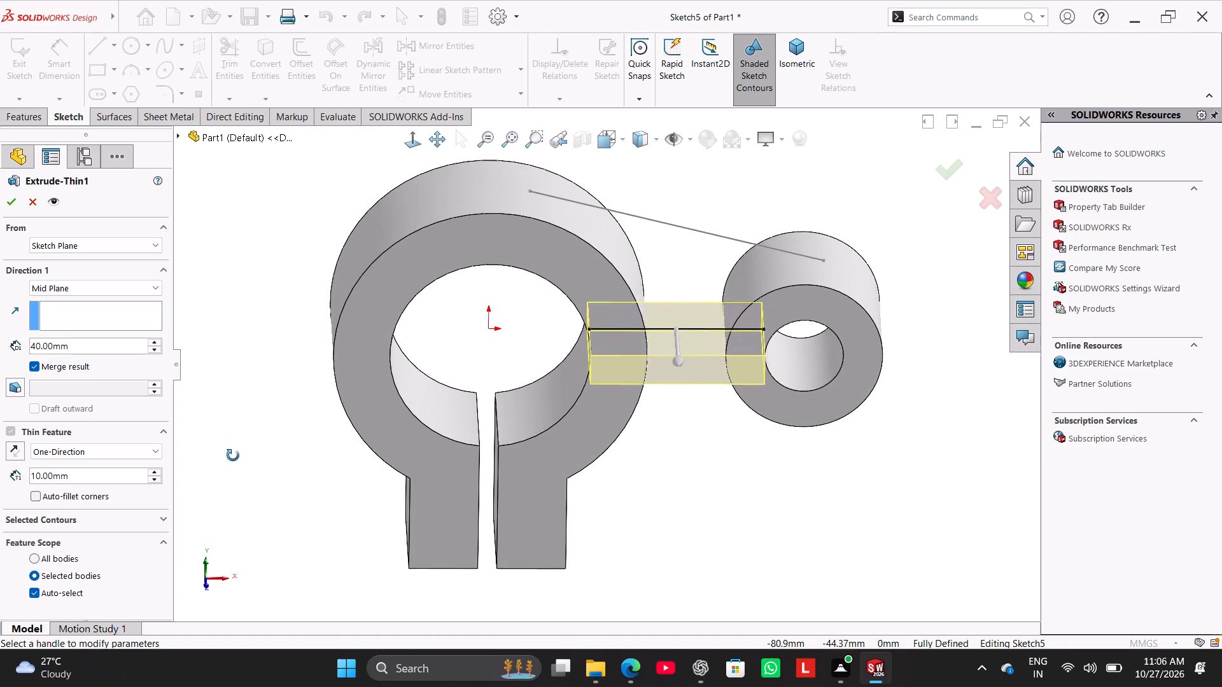
middle_click_drag(233, 455, 228, 389)
left_click(133, 445)
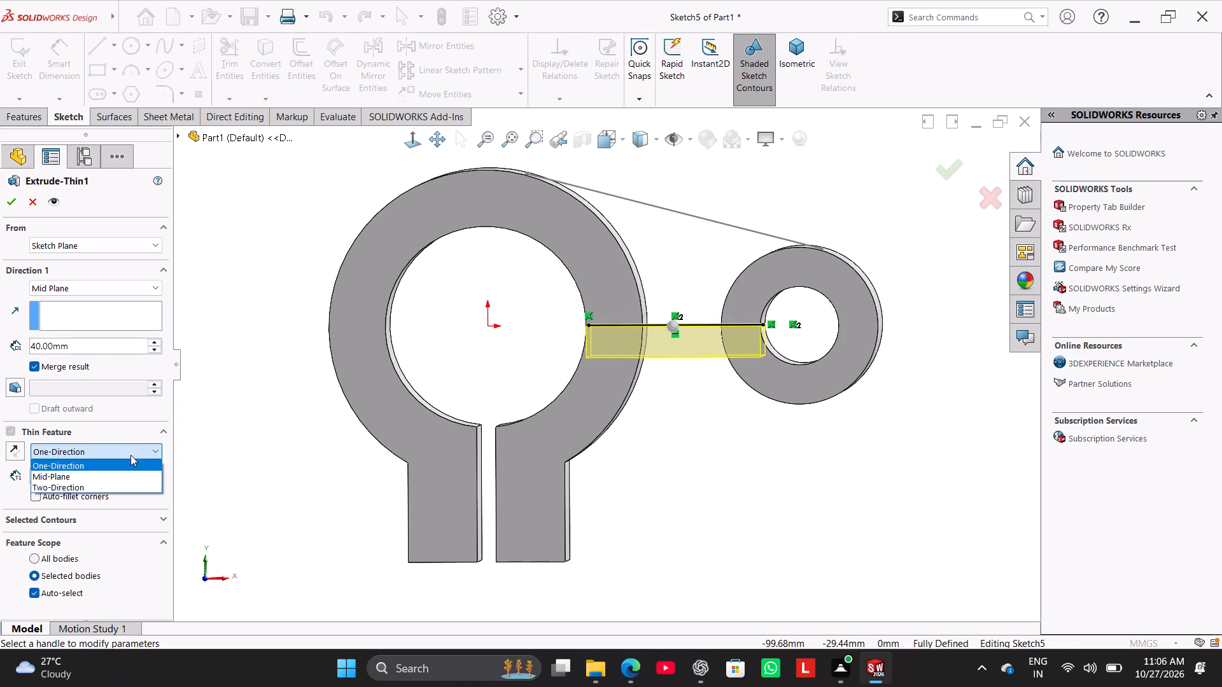
left_click(126, 471)
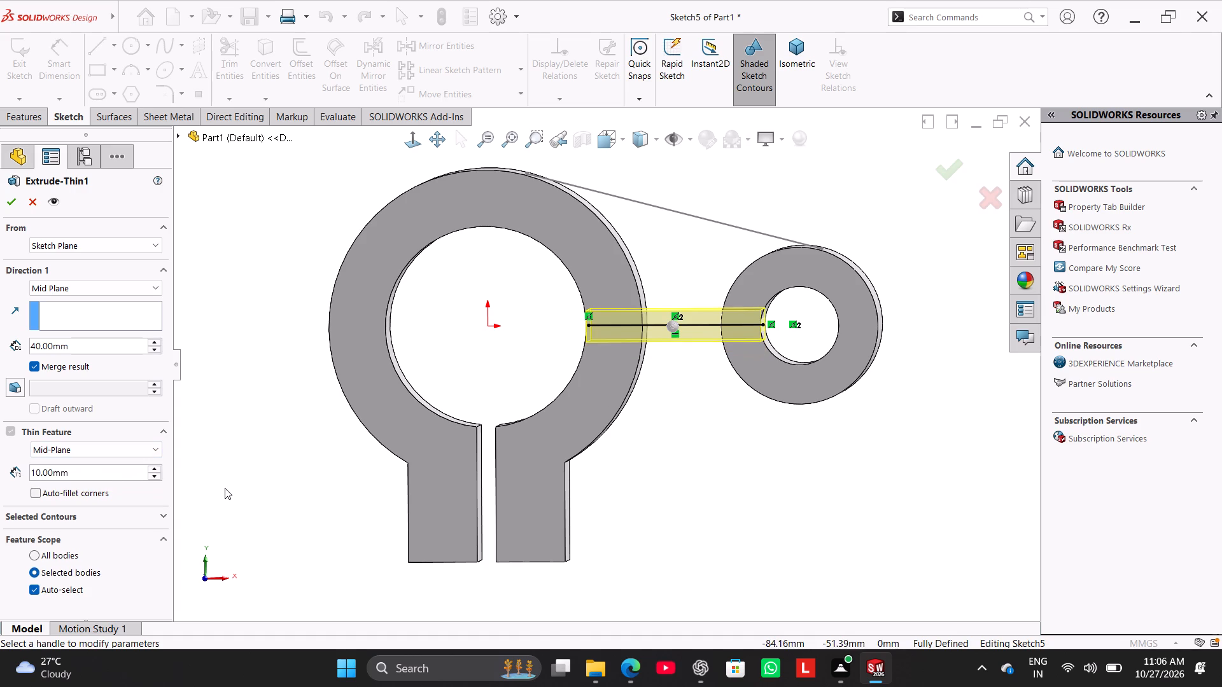
middle_click_drag(227, 487, 237, 508)
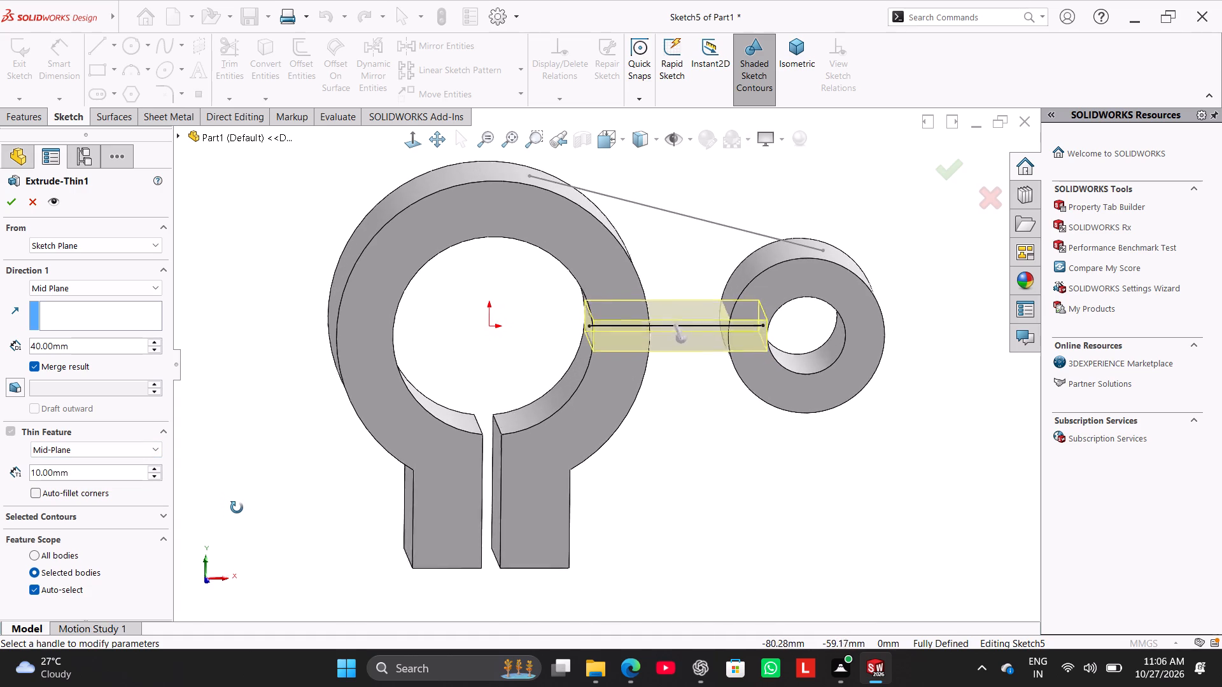
middle_click_drag(237, 508, 215, 471)
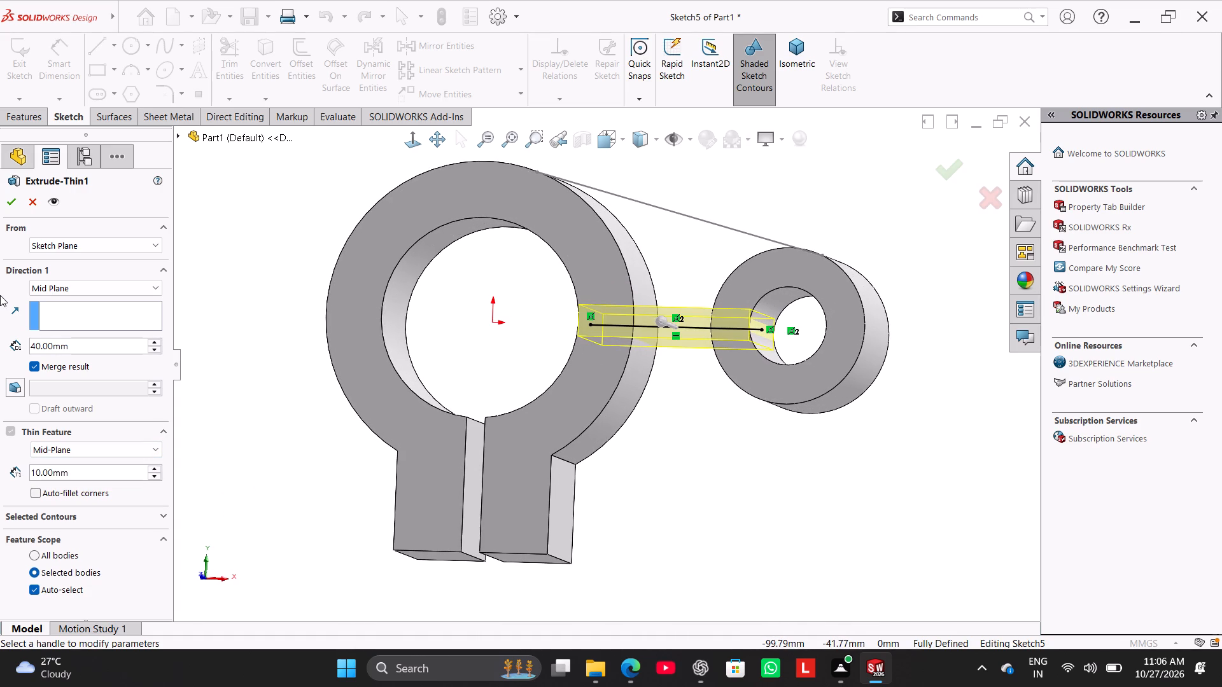
left_click(6, 202)
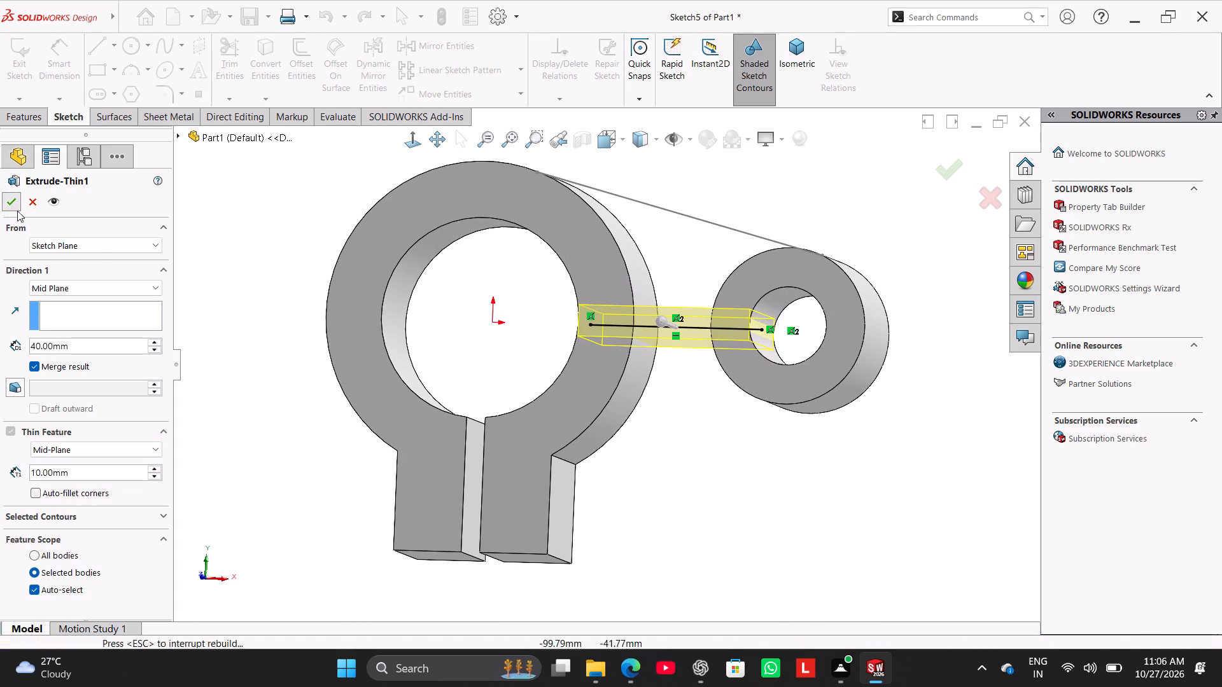
Reorder the sloping line's sketch, Sketch4, so it comes after the thin web feature in the model history.
left_click(297, 378)
middle_click_drag(292, 427, 312, 474)
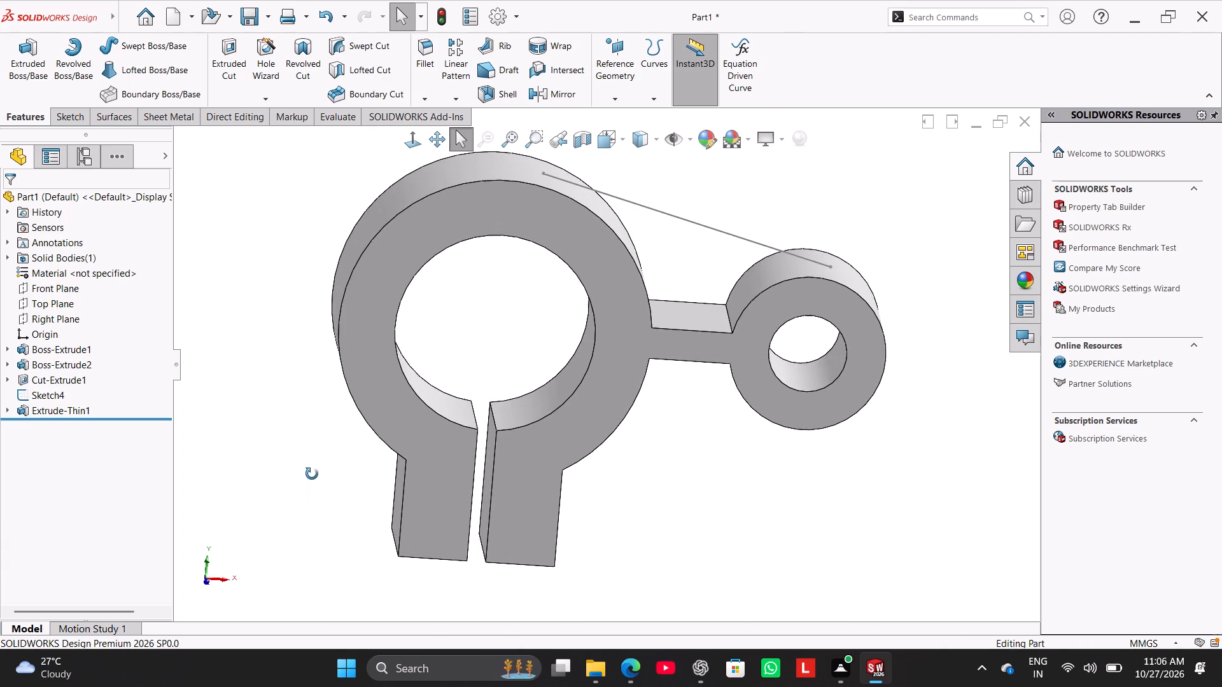
middle_click_drag(312, 474, 312, 468)
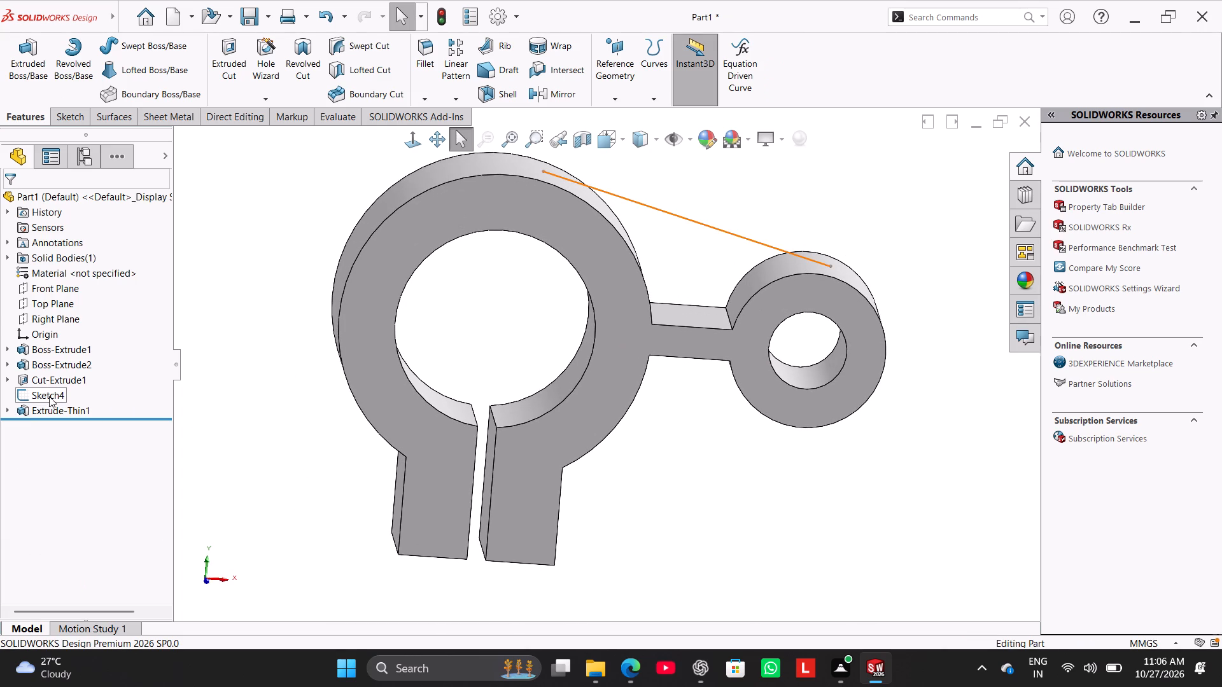
left_click_drag(66, 394, 101, 402)
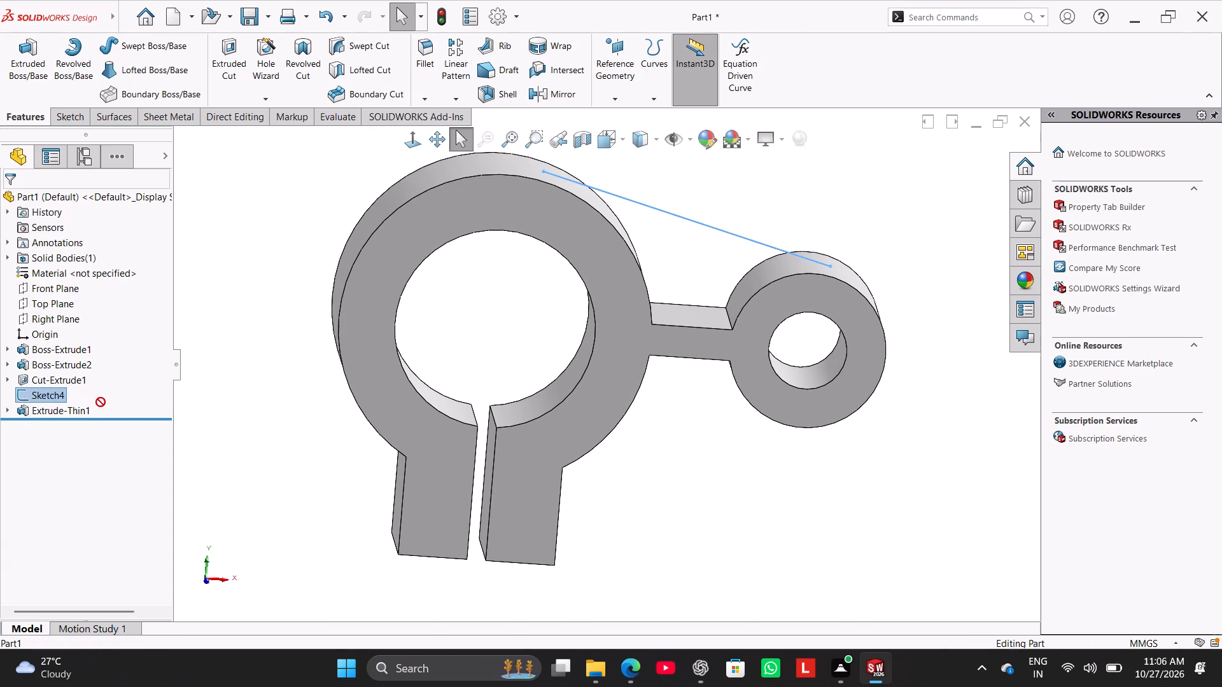
left_click_drag(101, 402, 101, 415)
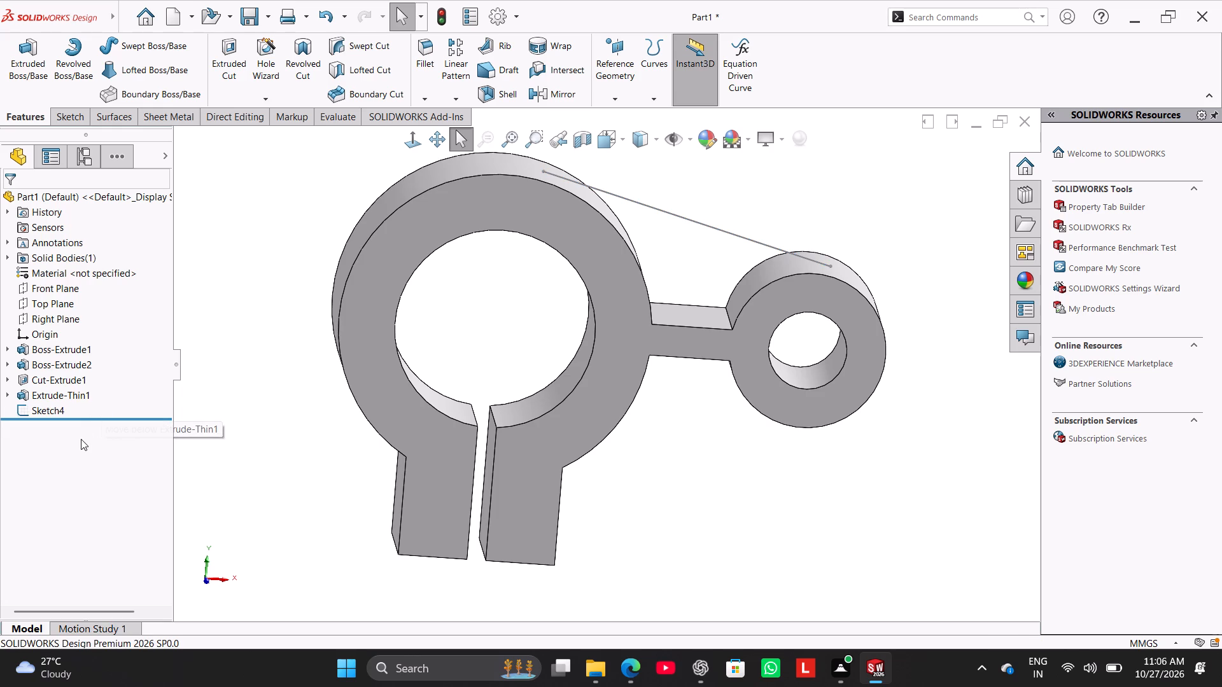
Create a 10 mm thick rib centred on Sketch4's sloping line, extruded parallel to the sketch with the material side flipped.
left_click(53, 412)
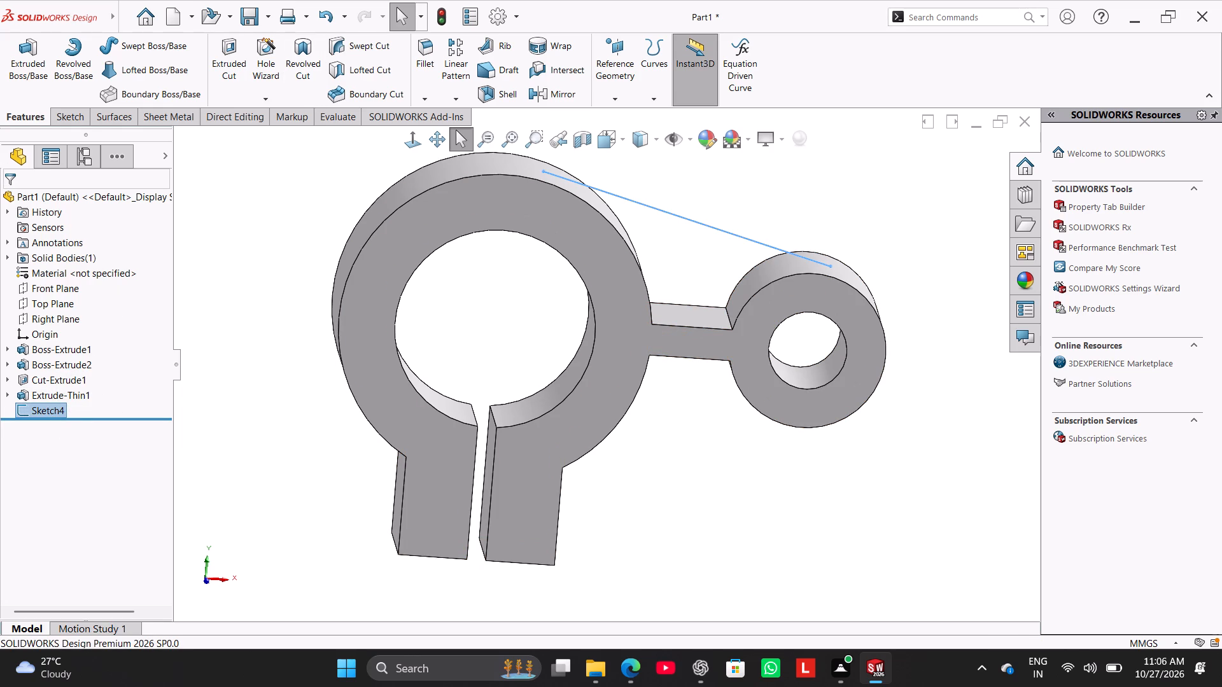
left_click(14, 118)
left_click(42, 120)
left_click(509, 39)
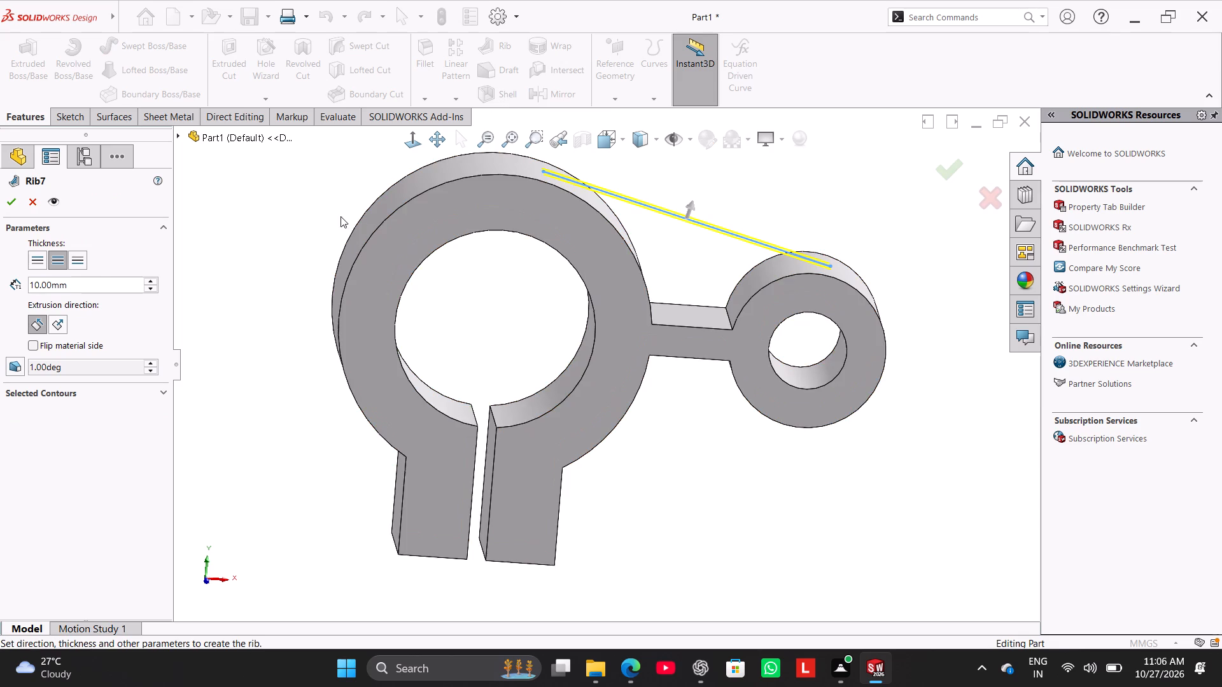
middle_click_drag(307, 228, 279, 314)
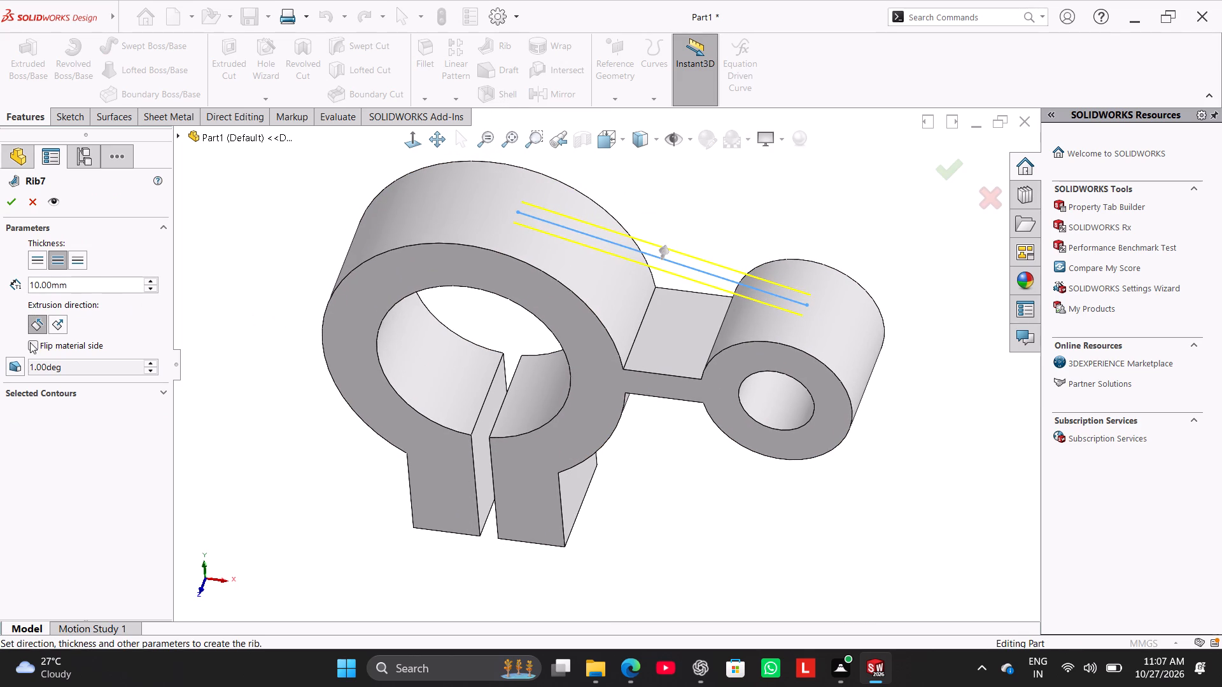
left_click(31, 343)
left_click(16, 206)
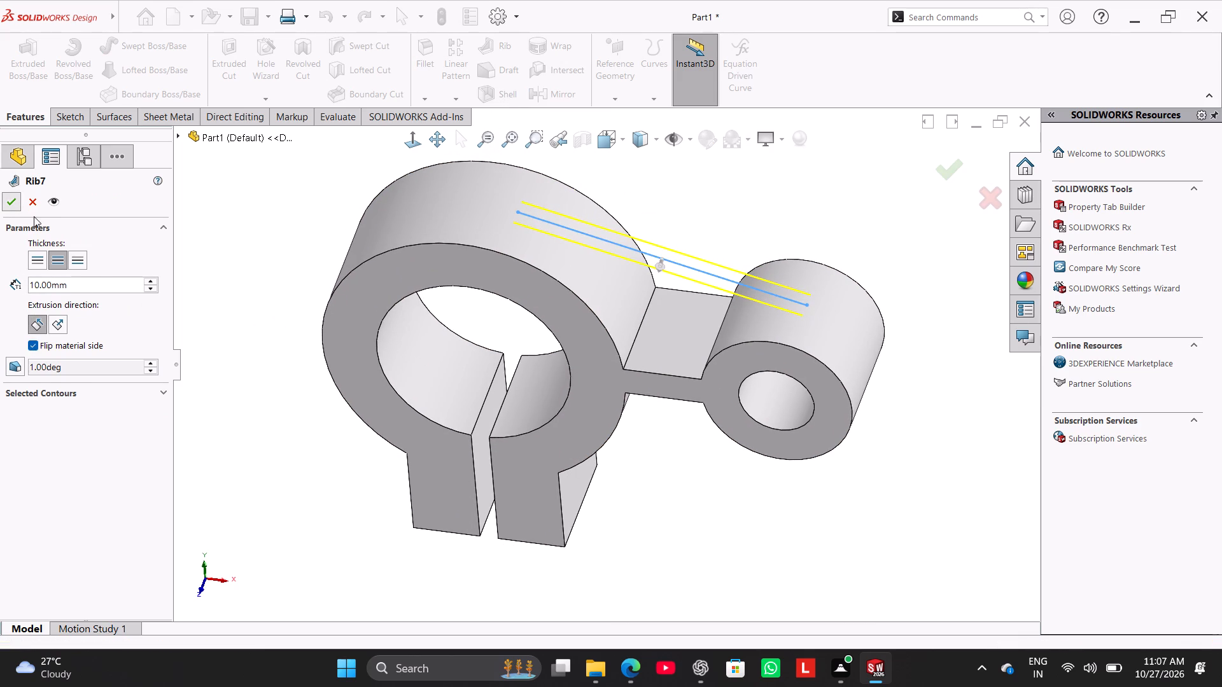
On the Right Plane, sketch a circle of about 7.5 mm radius over the base block, centred about 58 mm below the origin.
middle_click_drag(258, 353, 290, 289)
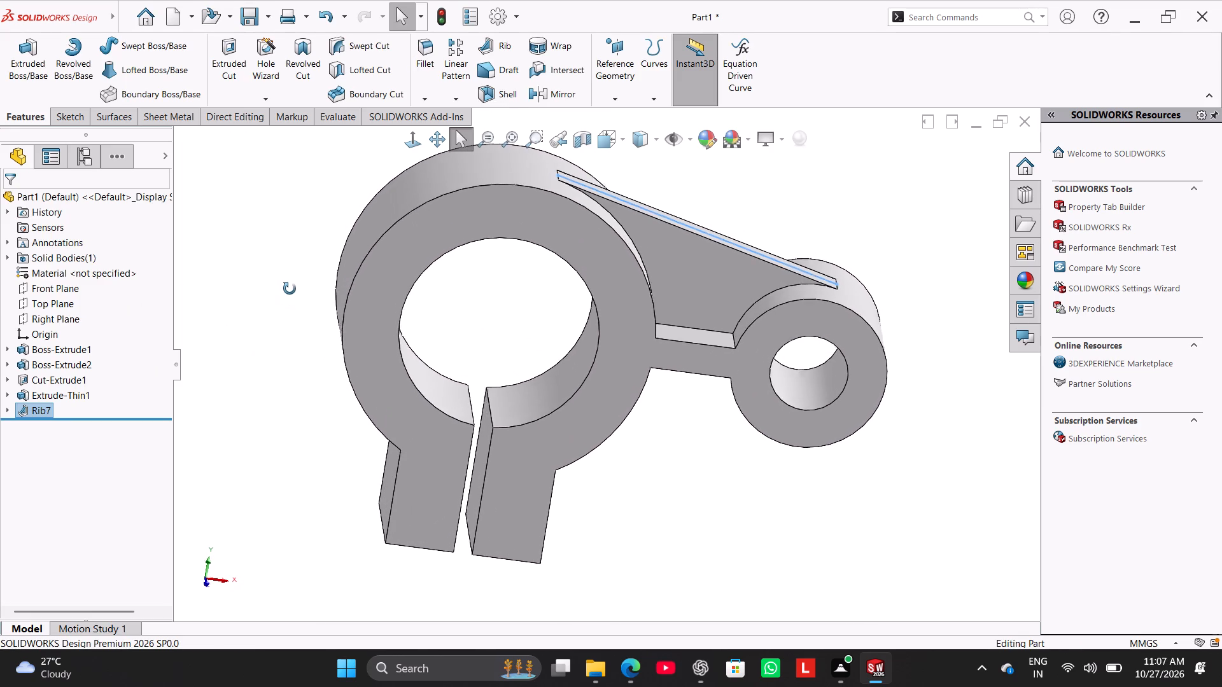
middle_click_drag(290, 289, 292, 318)
right_click_drag(299, 356, 423, 251)
left_click(264, 340)
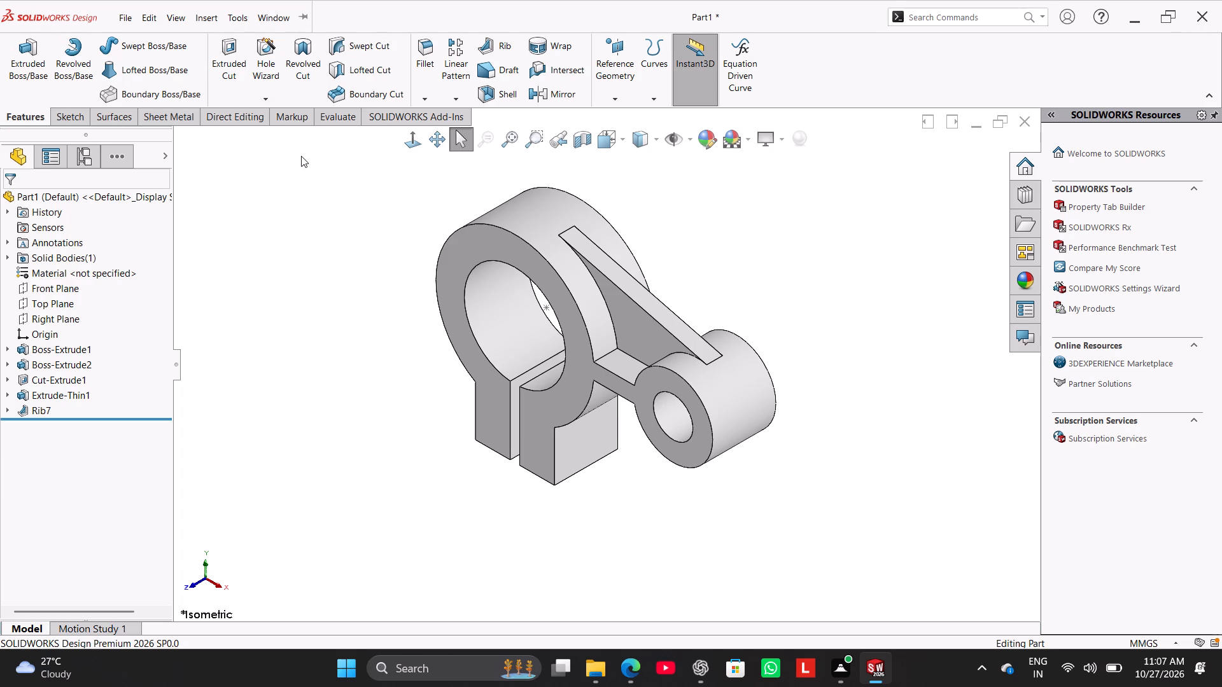
left_click(63, 116)
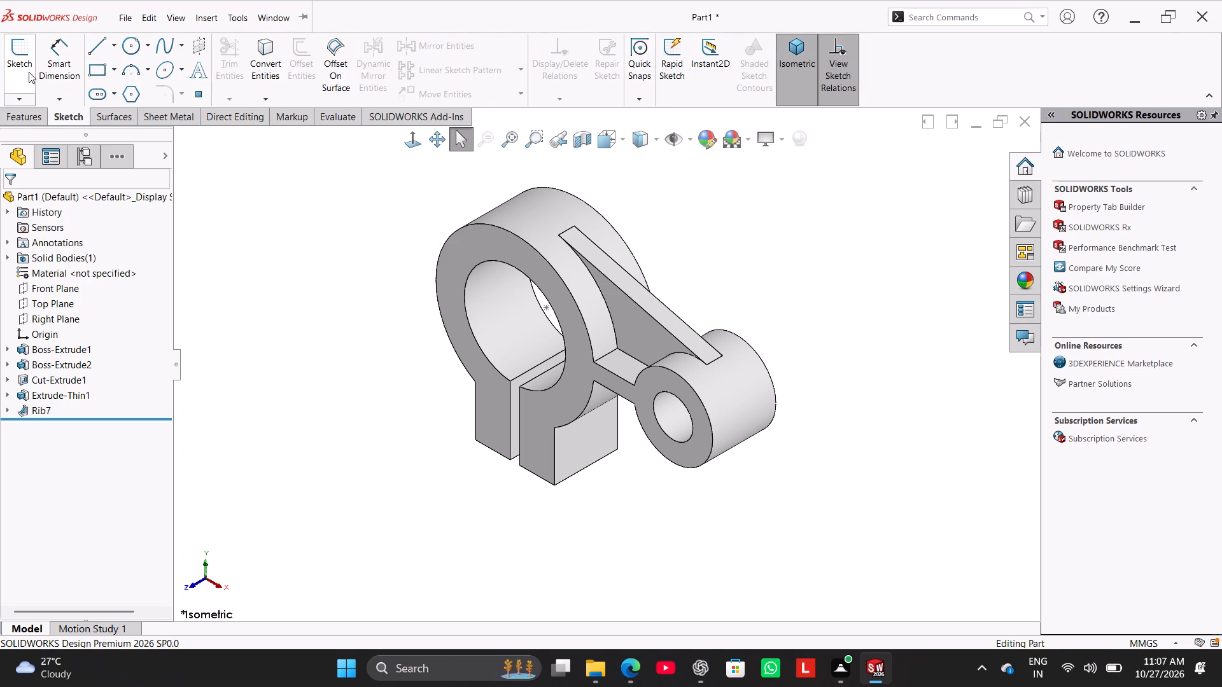
left_click(55, 319)
left_click(65, 299)
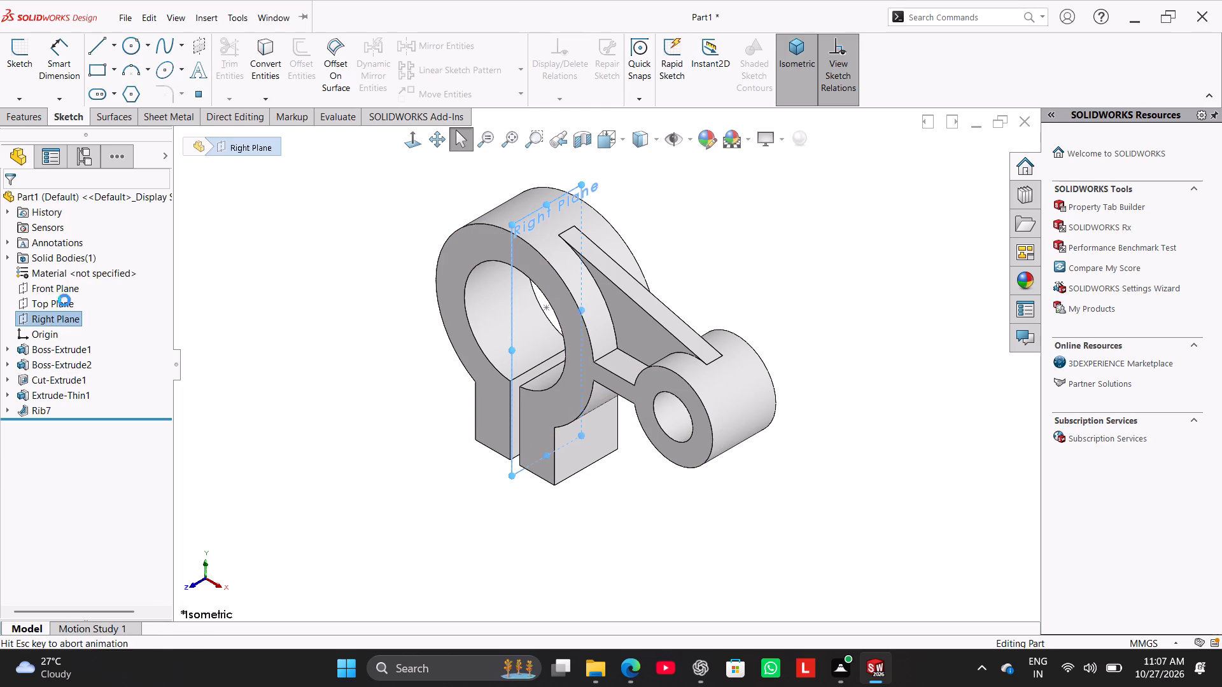
left_click(130, 43)
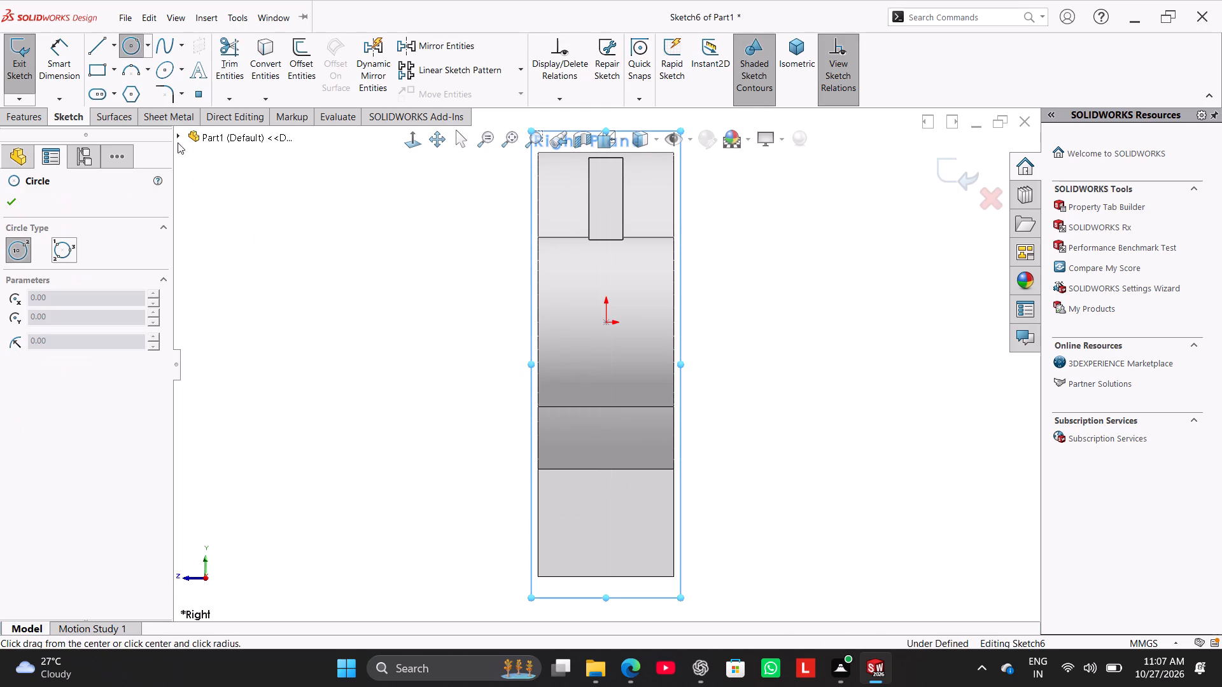
left_click(603, 520)
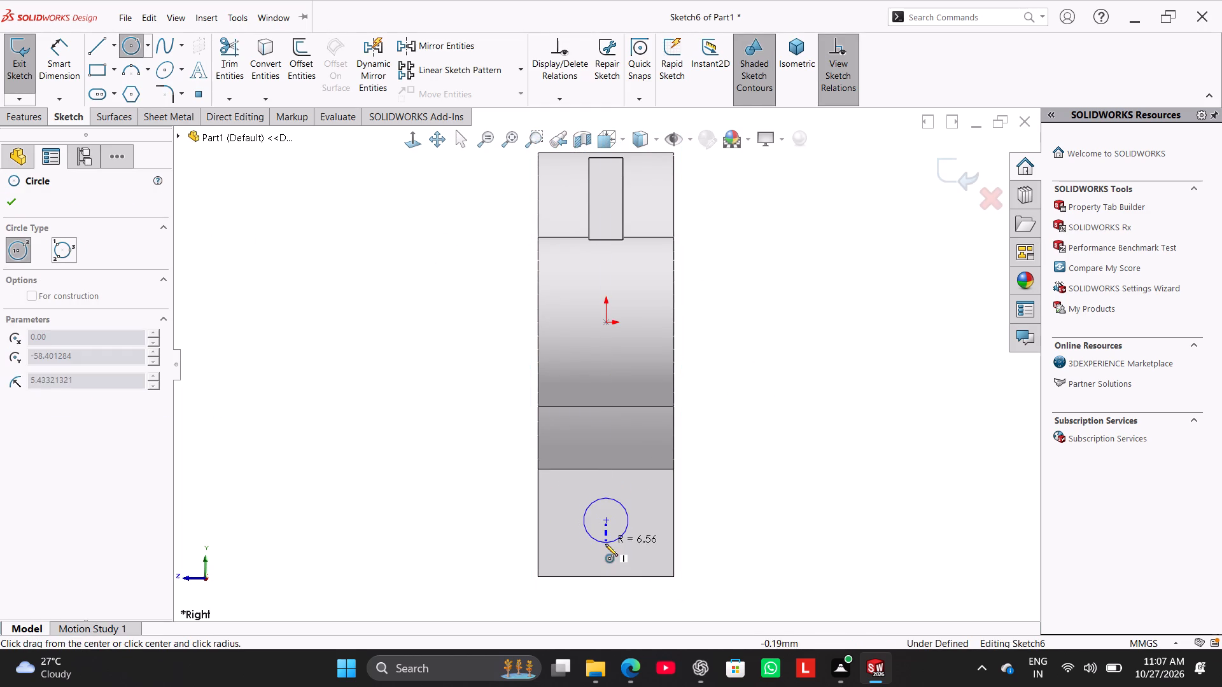
left_click(606, 546)
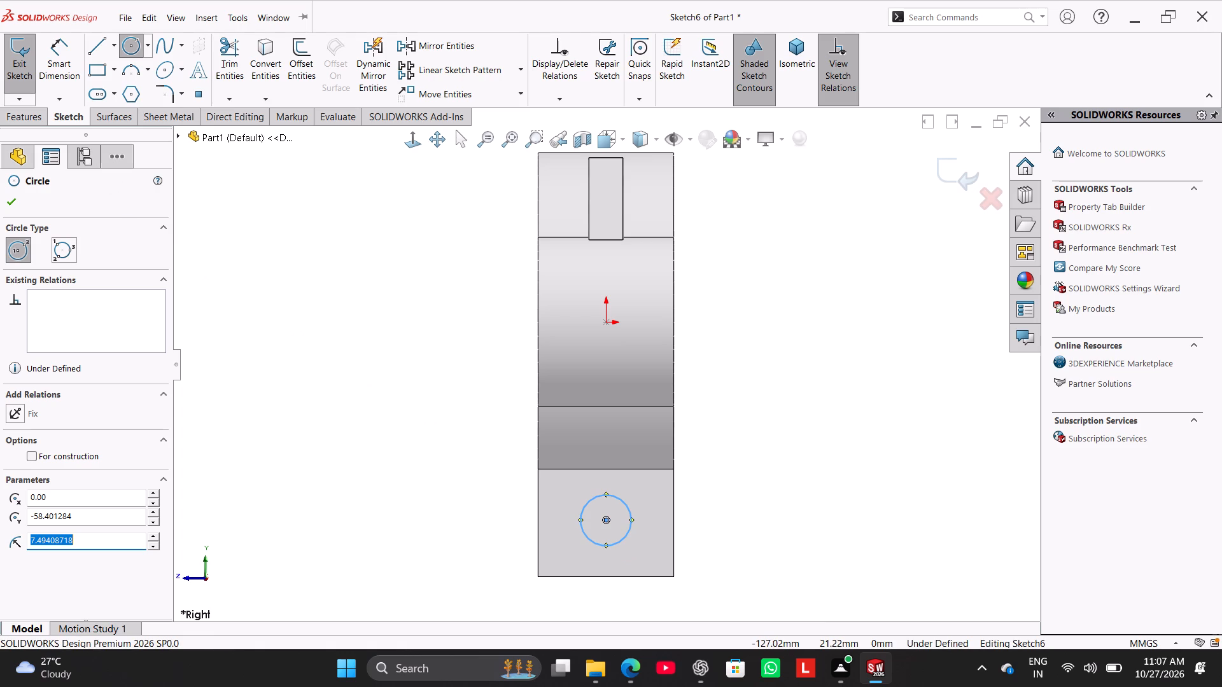
Dimension the circle on the base block with a diameter of 15 mm.
left_click(58, 80)
left_click(600, 543)
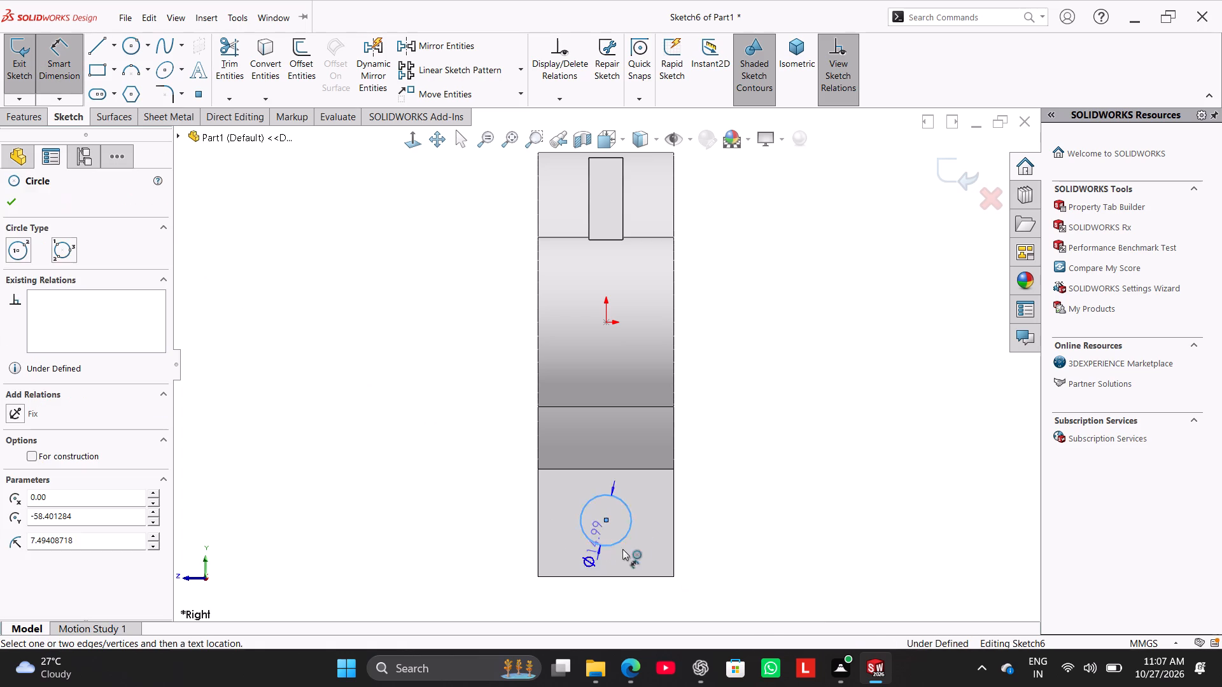
left_click(722, 577)
type("15")
key("Return")
right_click(736, 489)
left_click(766, 525)
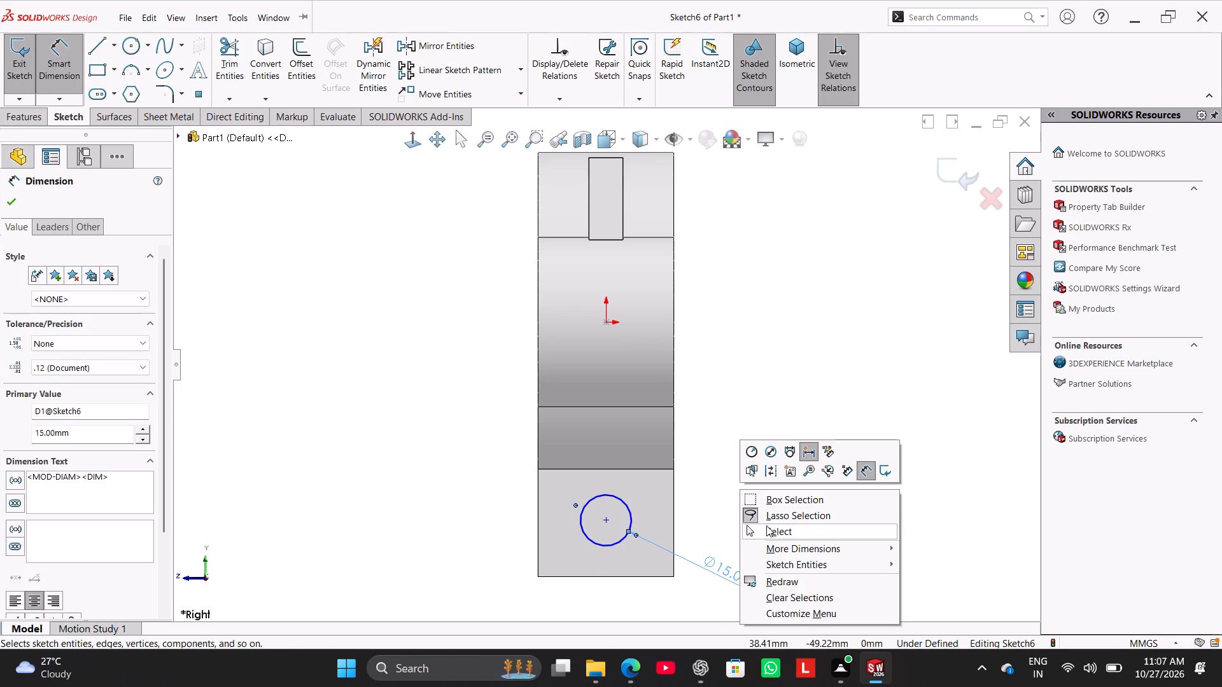
Add a Vertical relation between the origin and the centre of the circle.
left_click(605, 323, "ctrl")
left_click(603, 520, "ctrl")
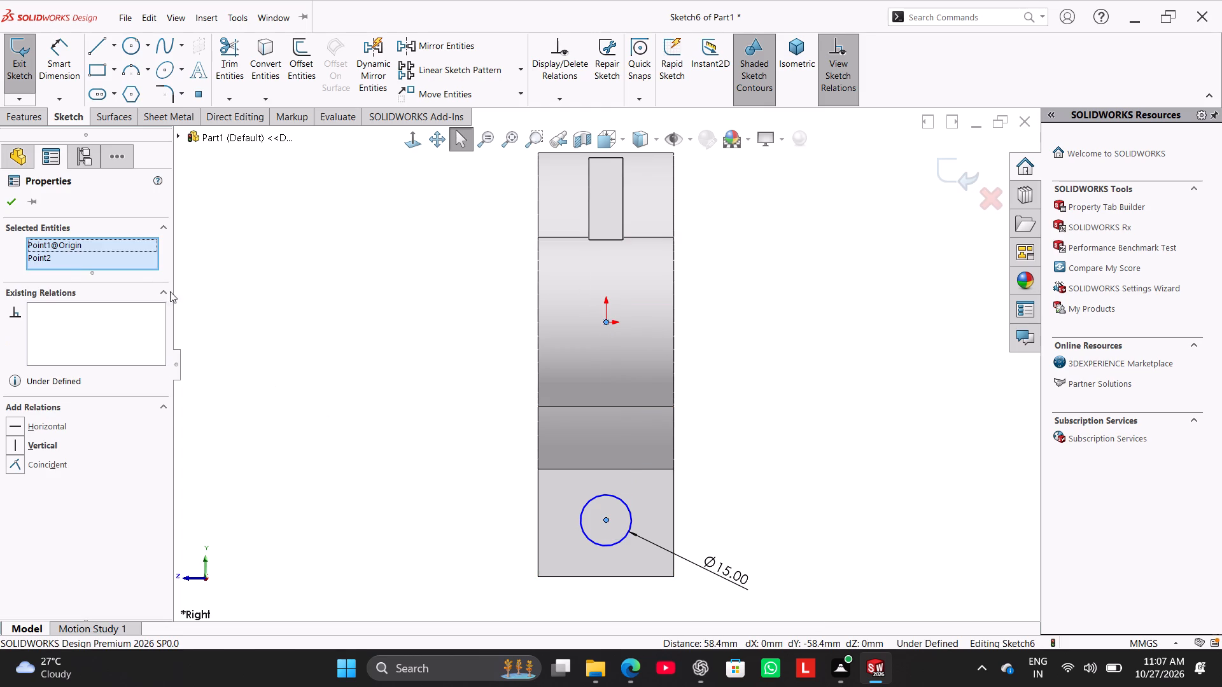
left_click(28, 447)
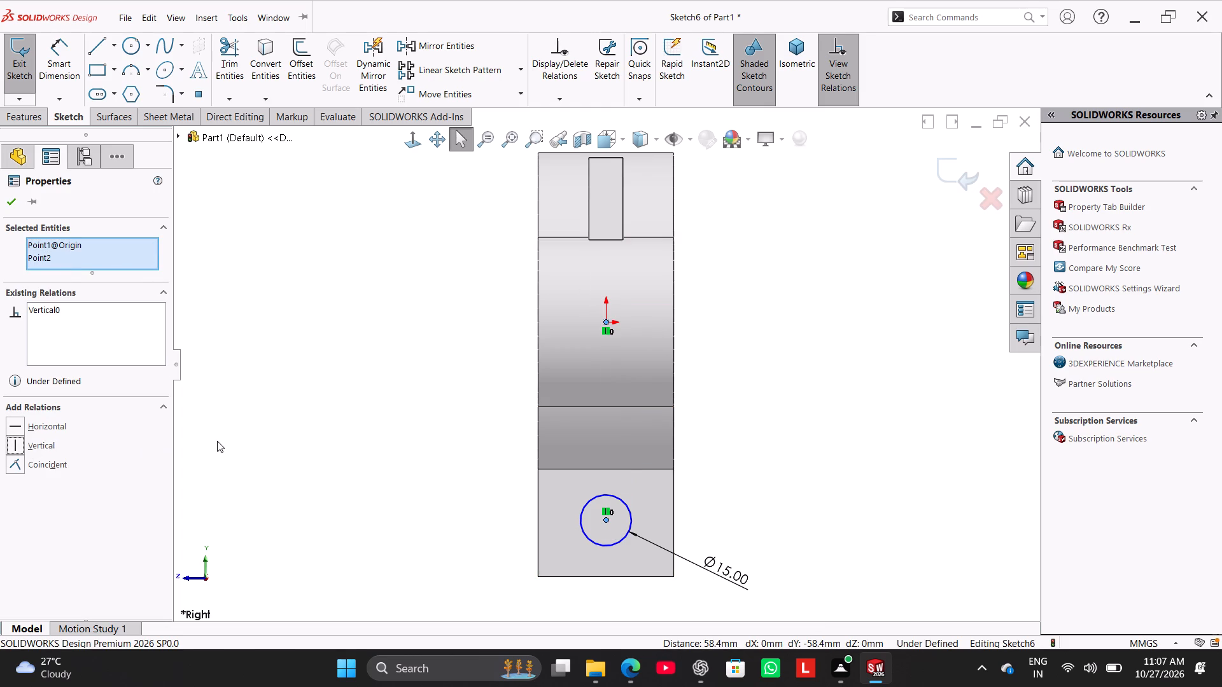
left_click(228, 435)
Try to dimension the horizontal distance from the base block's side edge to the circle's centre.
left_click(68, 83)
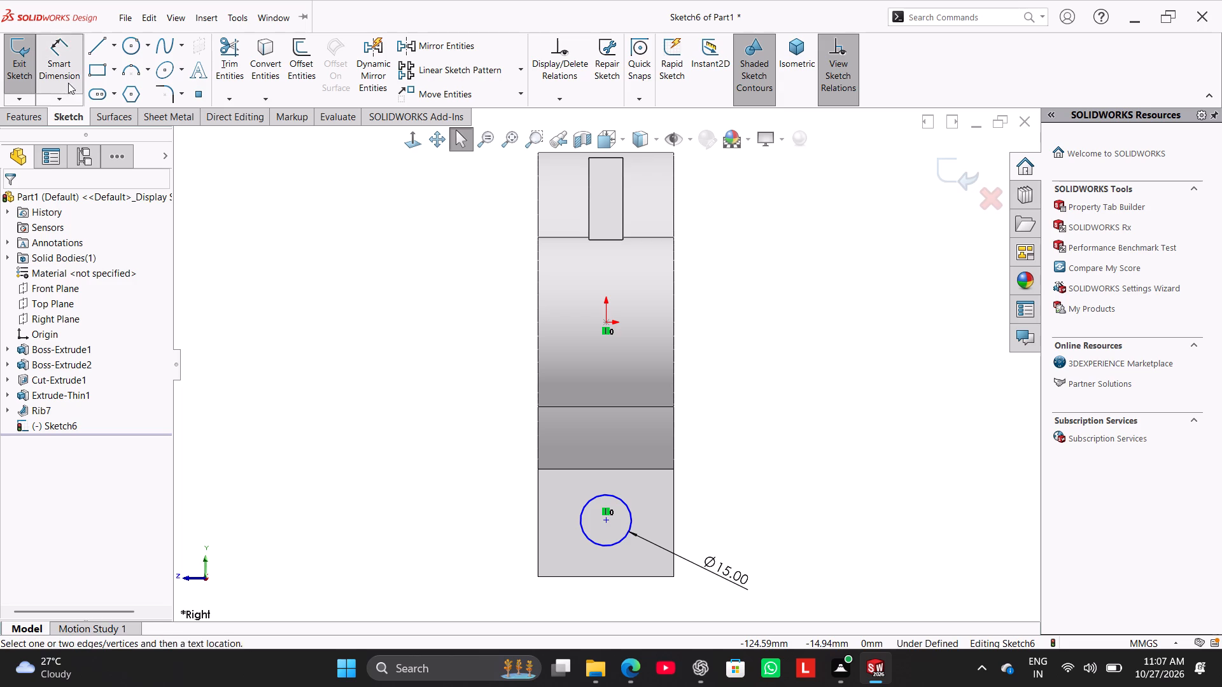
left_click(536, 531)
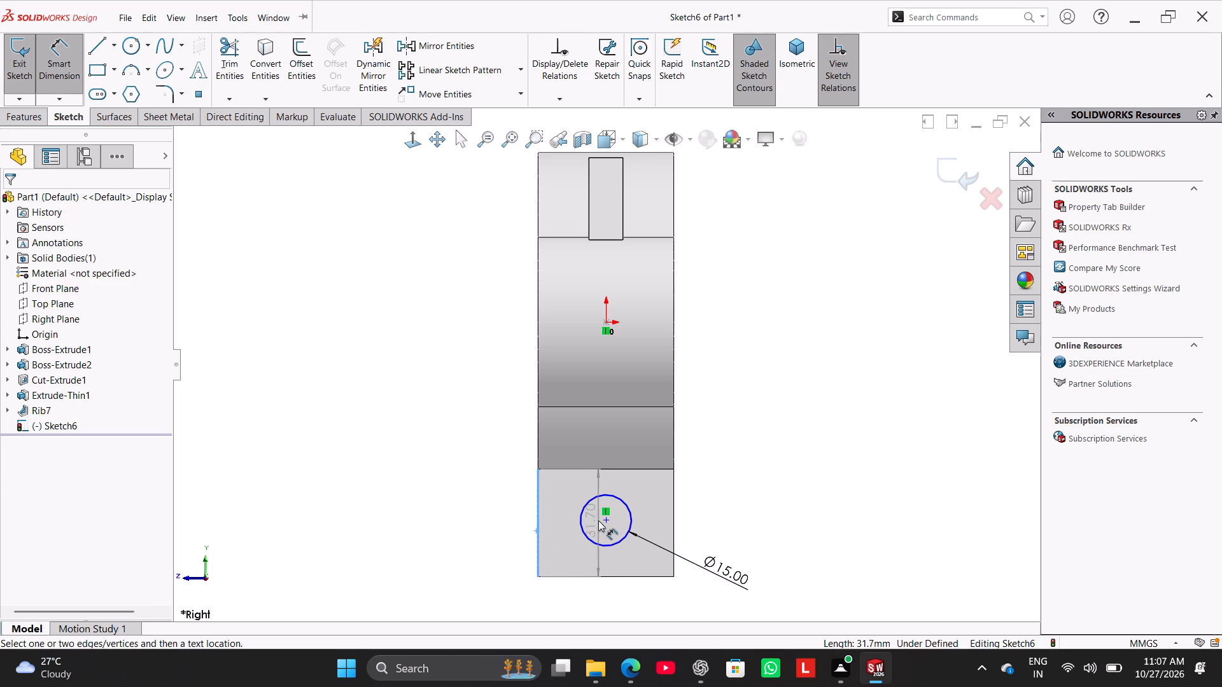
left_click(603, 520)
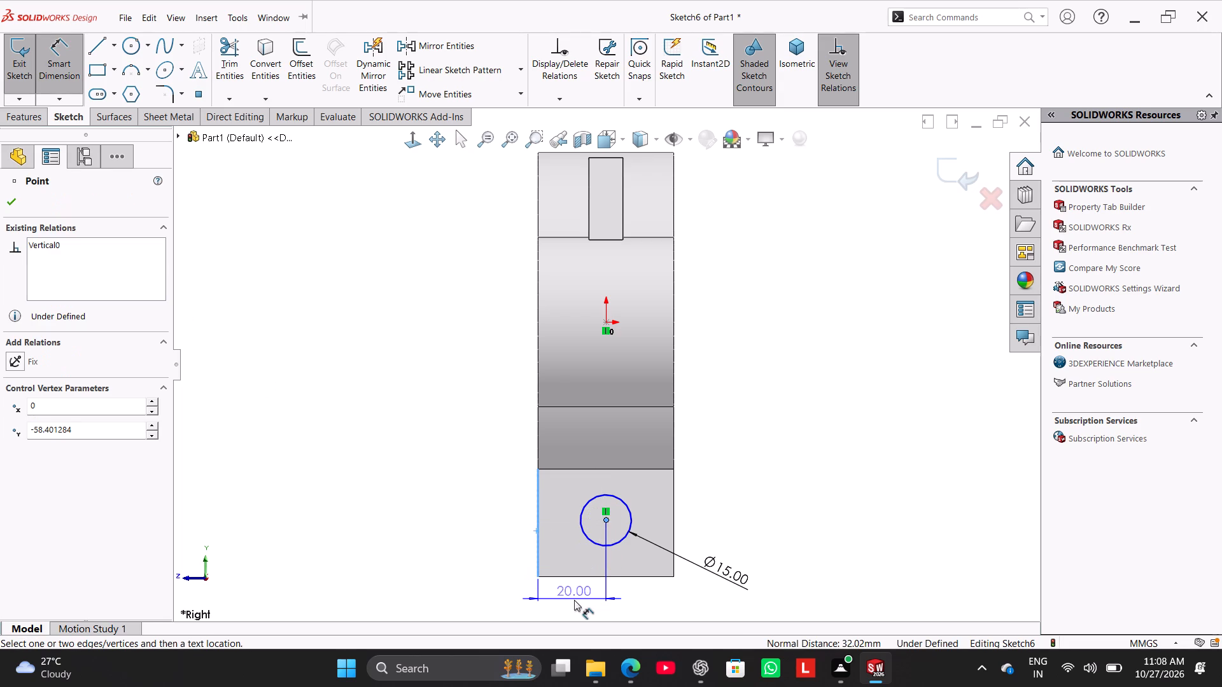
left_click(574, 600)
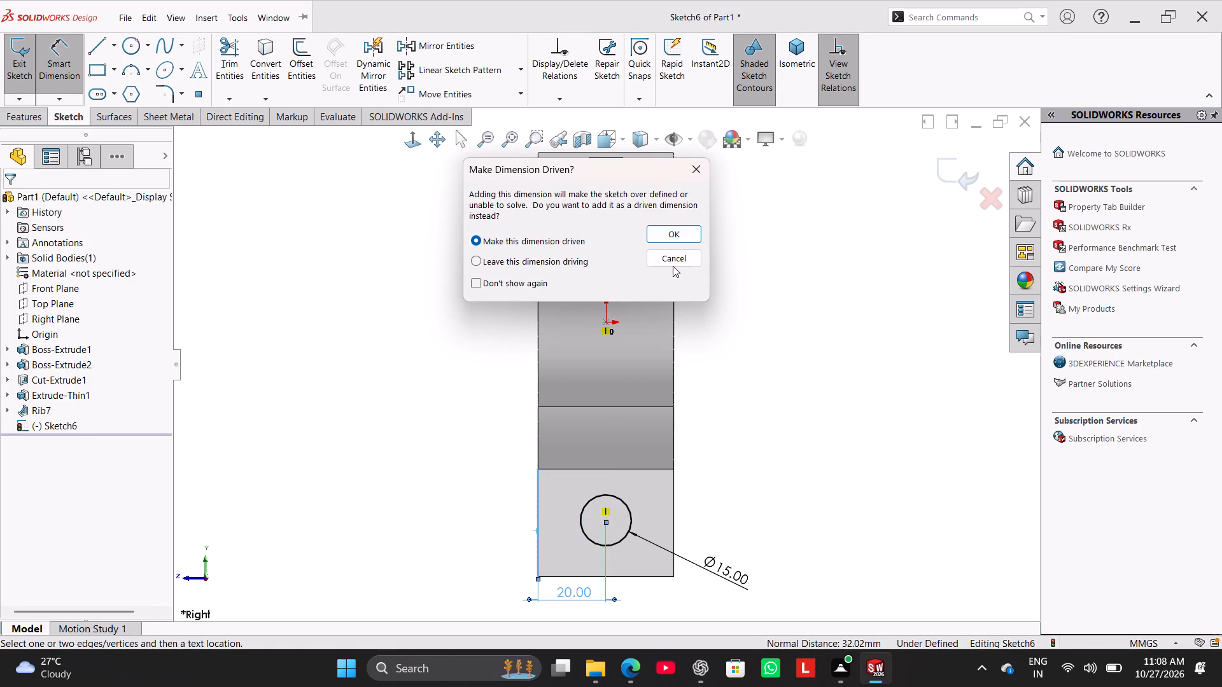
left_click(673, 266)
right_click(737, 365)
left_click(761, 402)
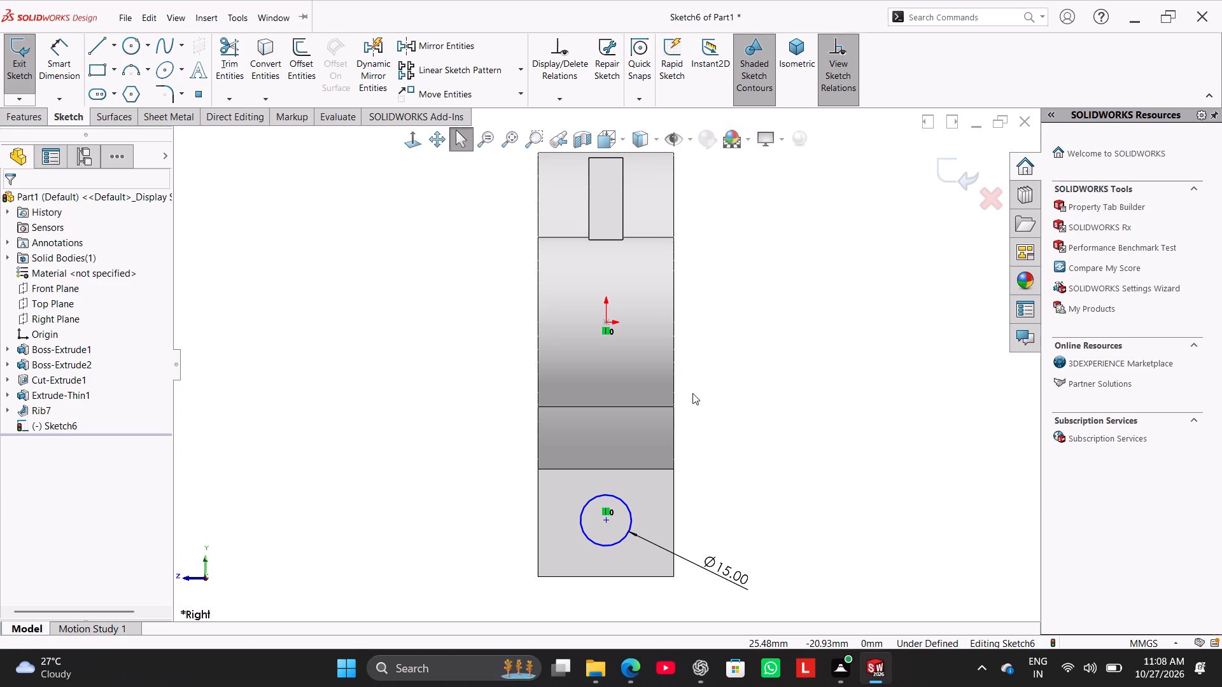
Move the circle's centre along the vertical to about 56 mm below the origin.
left_click_drag(602, 521, 605, 472)
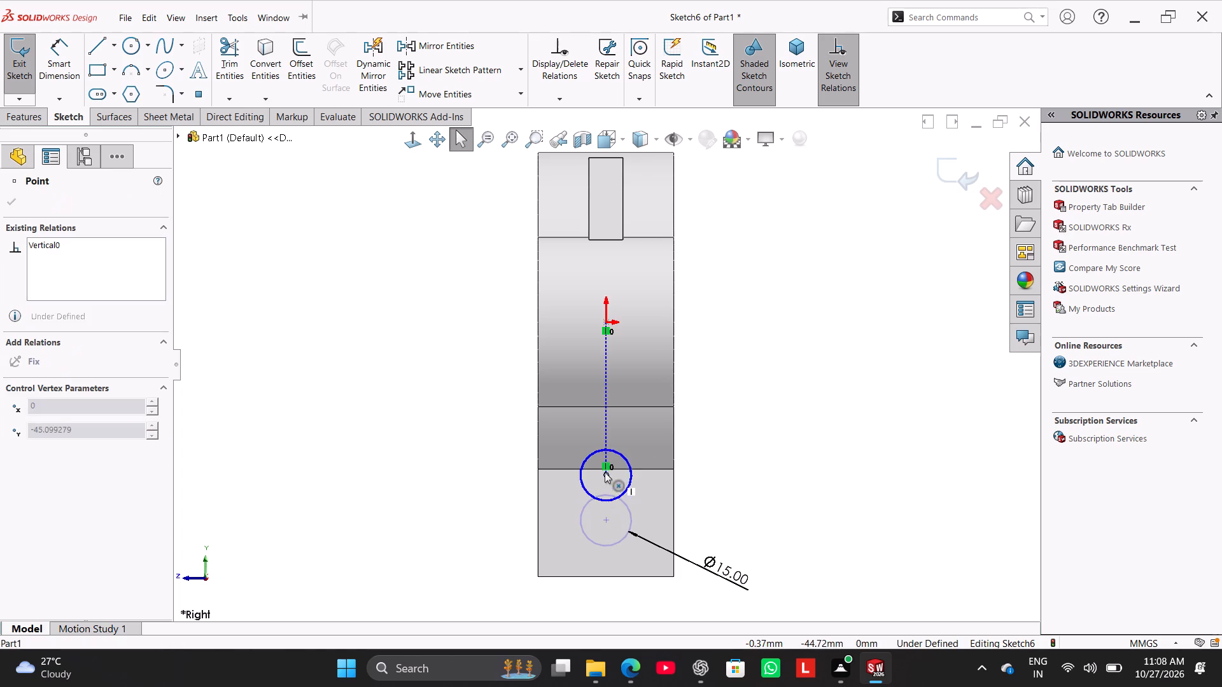
left_click_drag(605, 472, 605, 512)
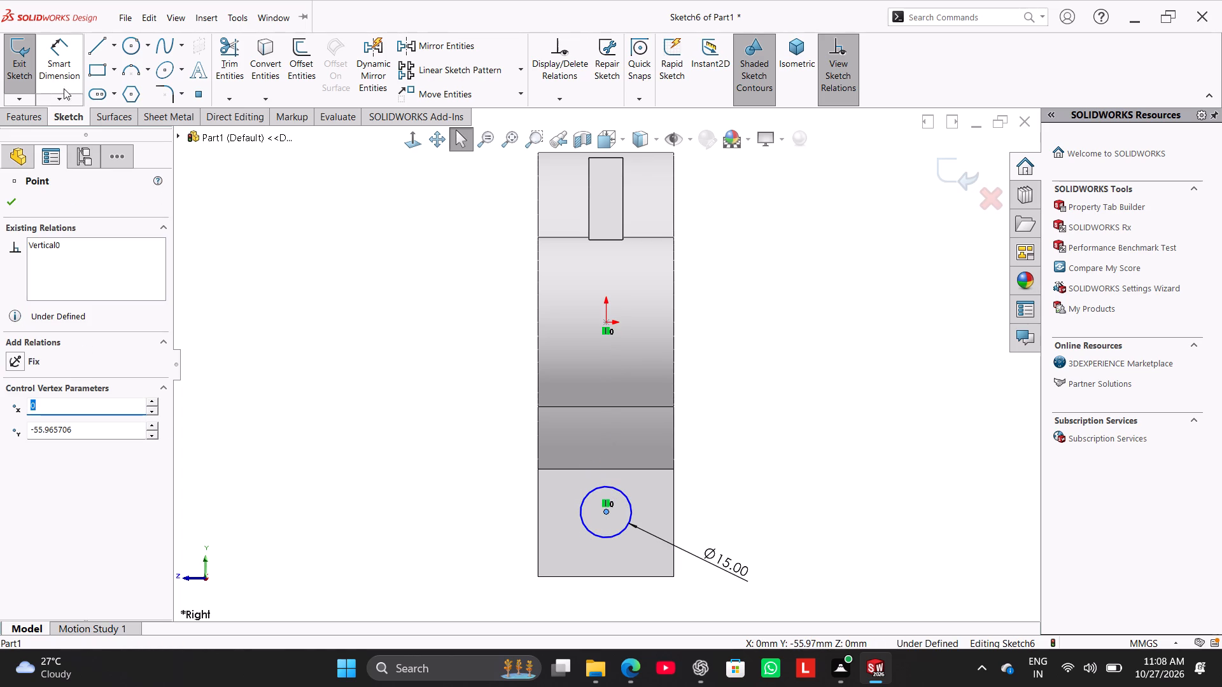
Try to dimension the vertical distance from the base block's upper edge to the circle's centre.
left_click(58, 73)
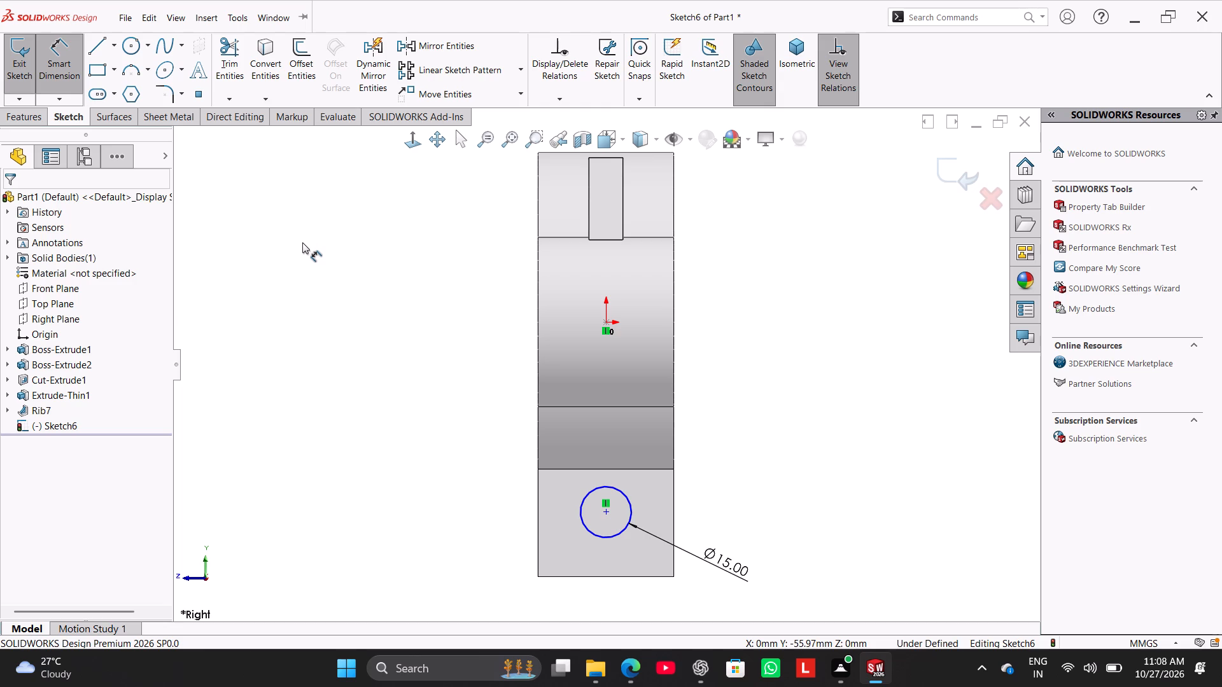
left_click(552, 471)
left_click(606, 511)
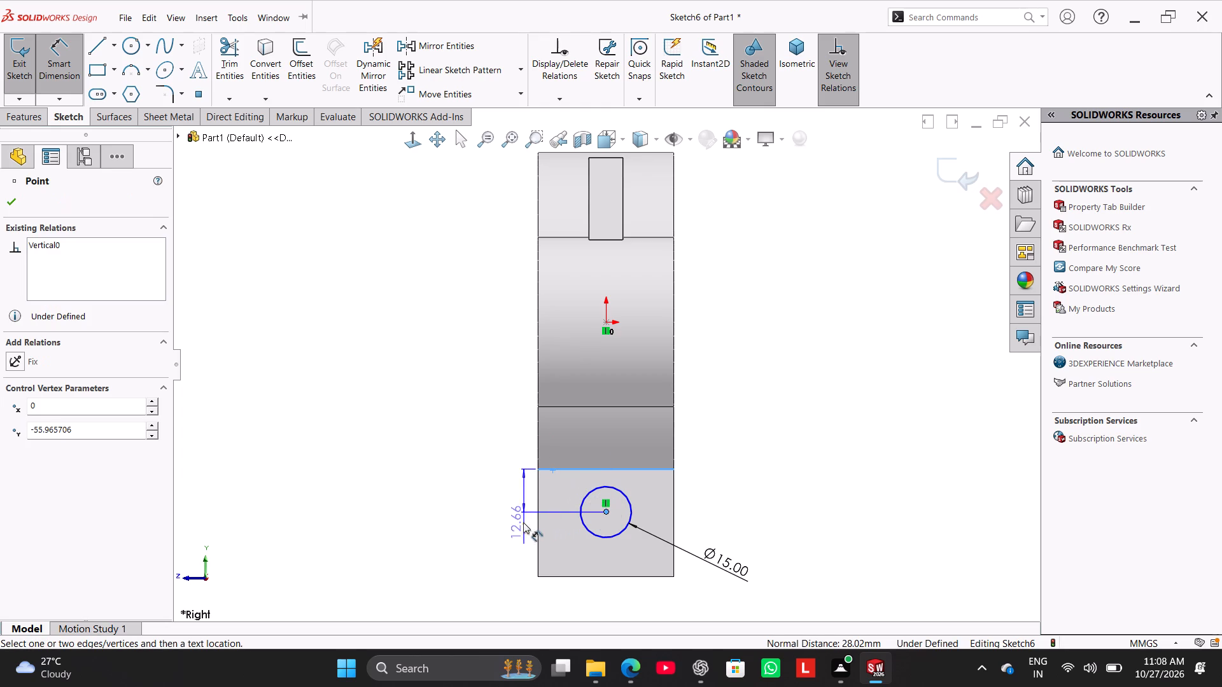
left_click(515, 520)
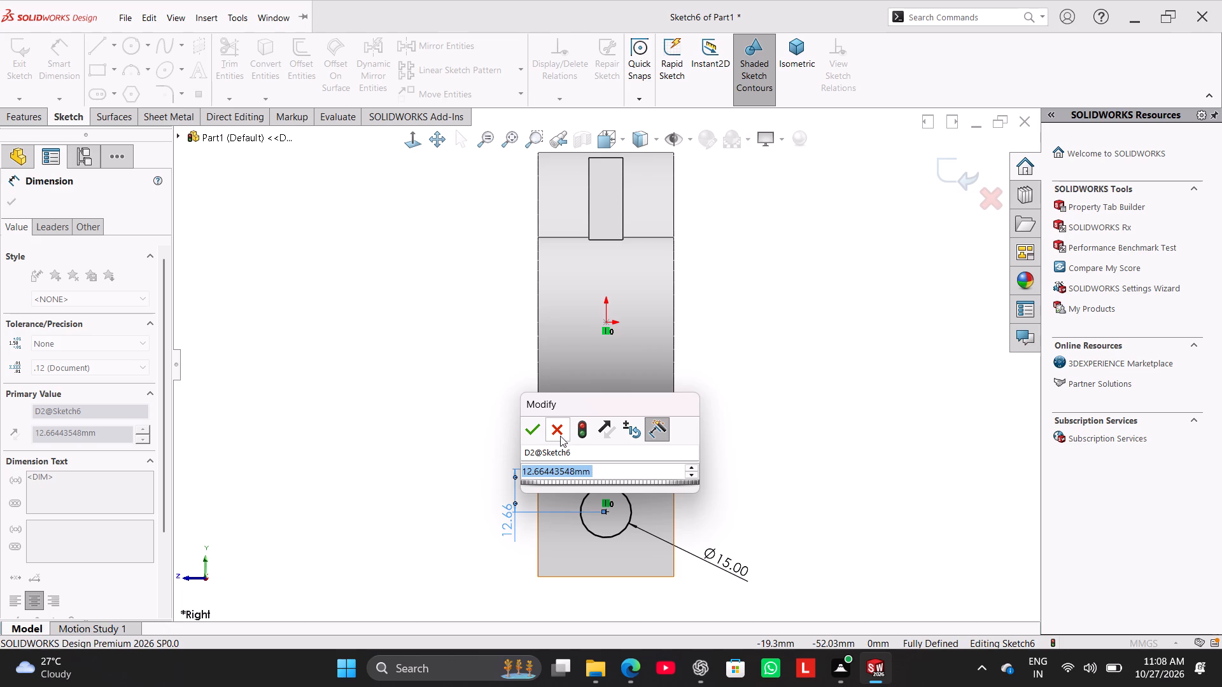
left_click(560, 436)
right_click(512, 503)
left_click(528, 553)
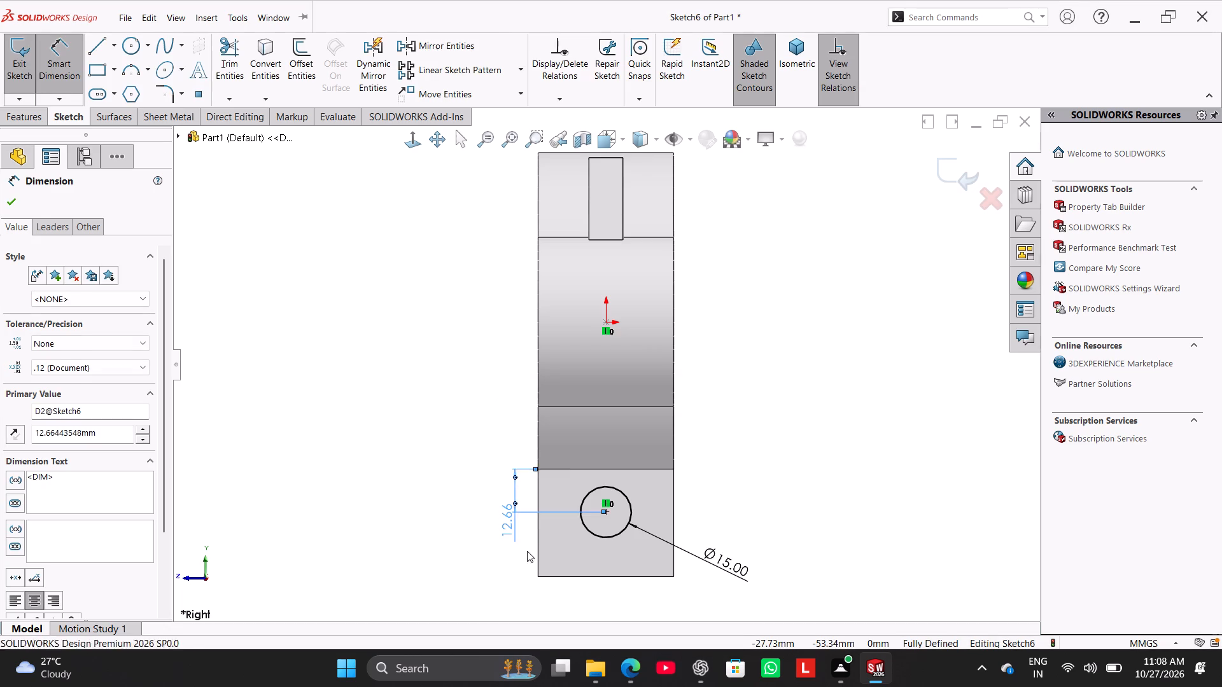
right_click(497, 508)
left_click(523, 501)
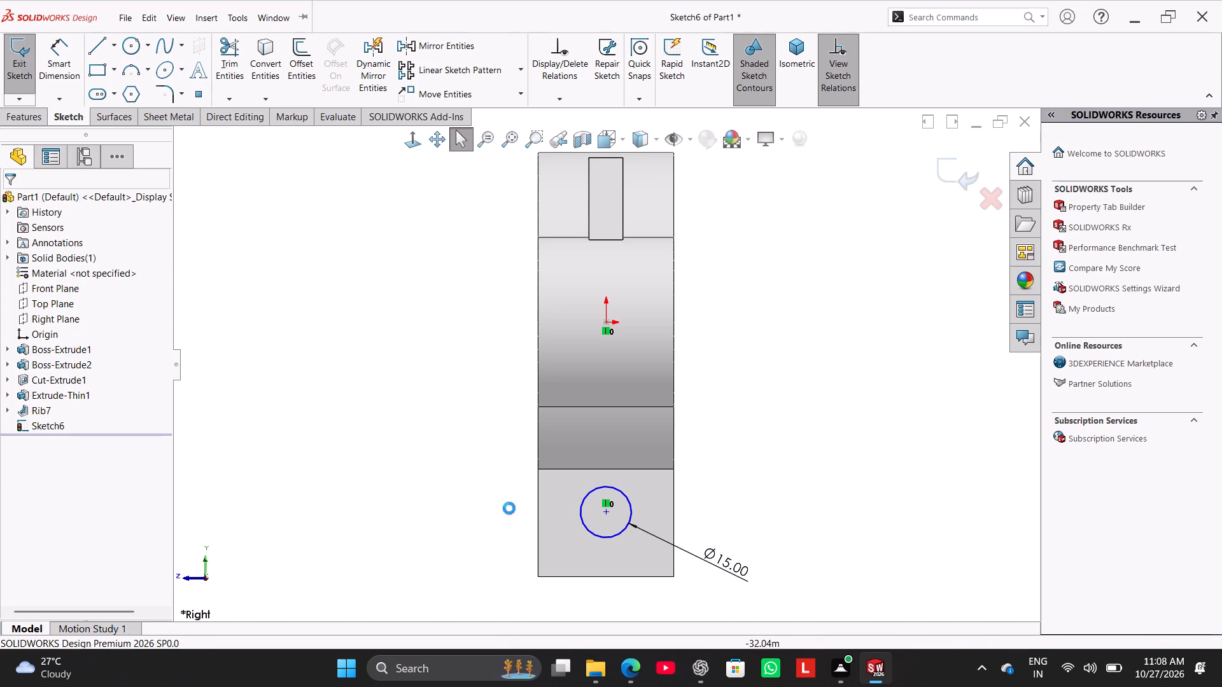
Add a Horizontal relation between the 15 mm circle's centre and the midpoint of the base block's side edge.
left_click(608, 514, "ctrl")
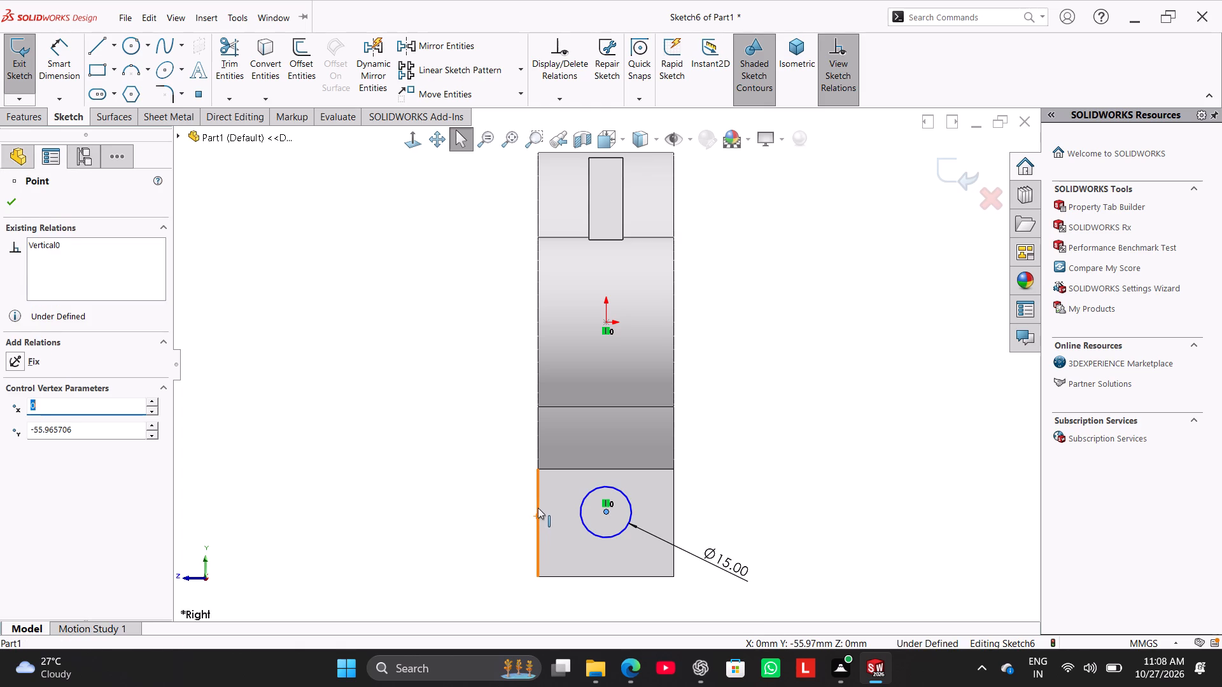
left_click(456, 515)
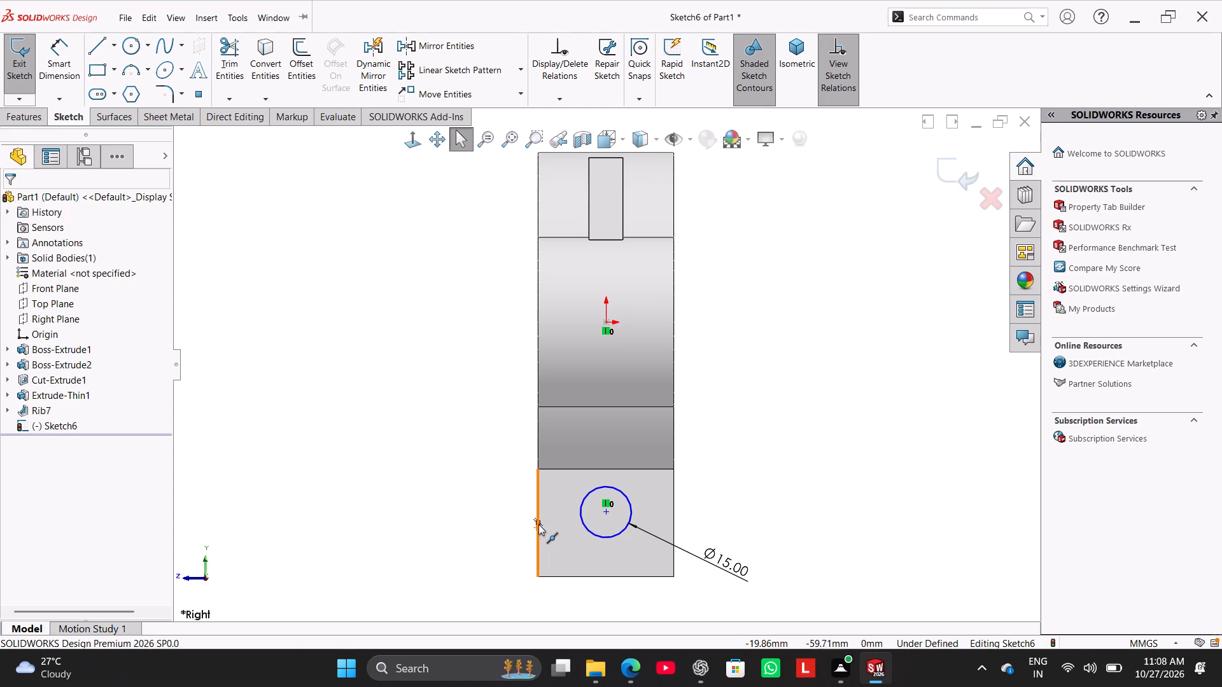
left_click(538, 522, "ctrl")
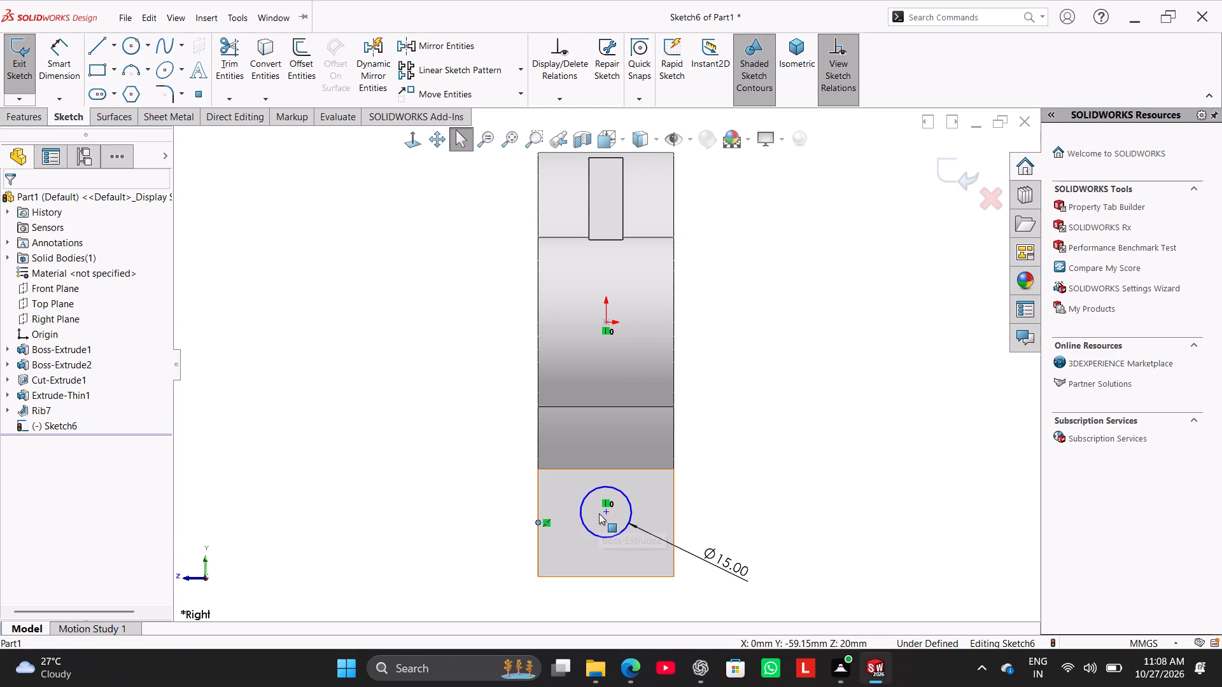
left_click(605, 513, "ctrl")
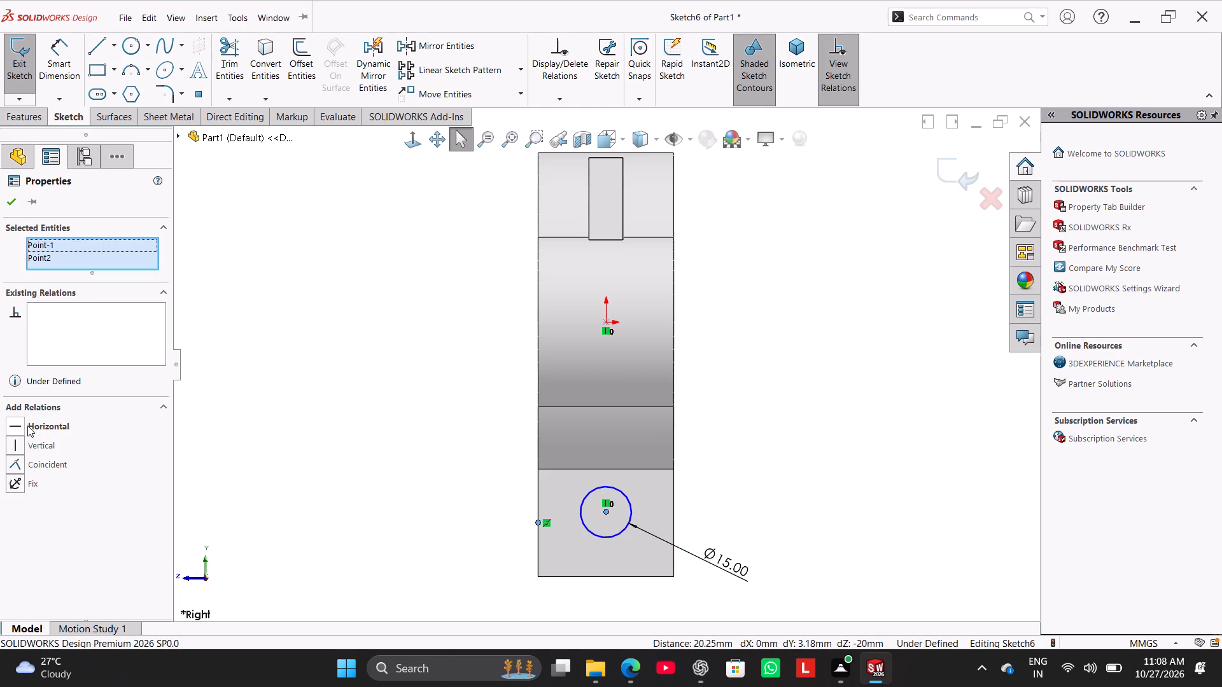
left_click(27, 426)
left_click(332, 445)
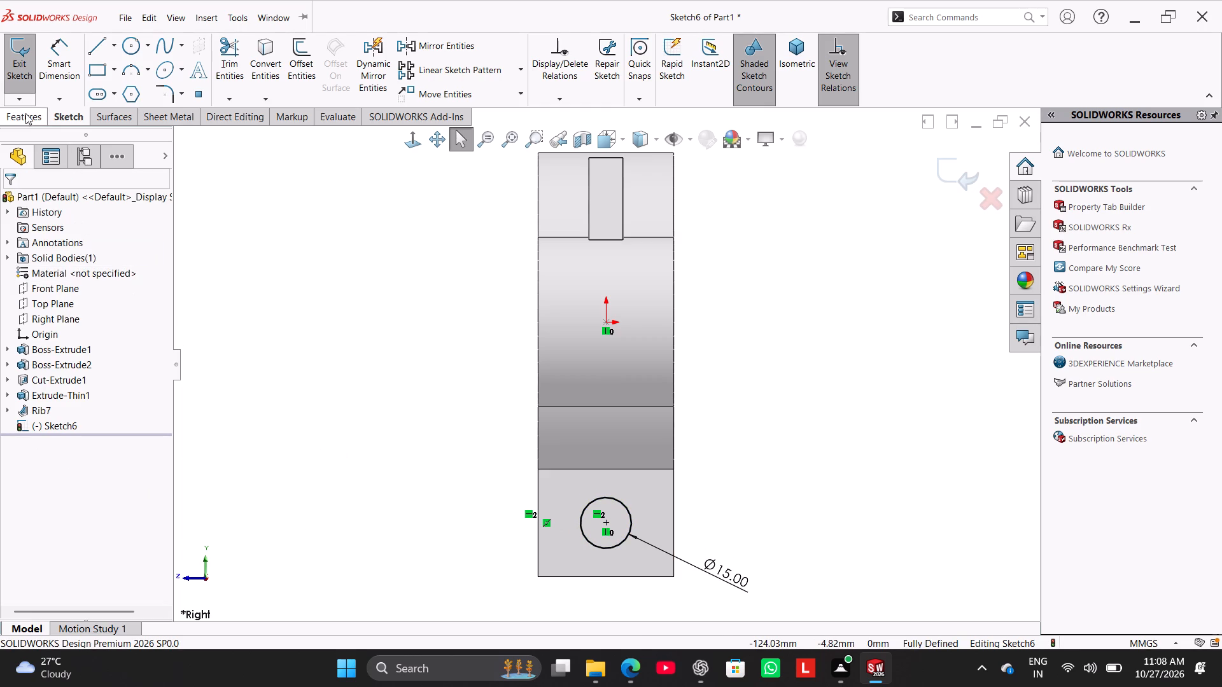
Cut-extrude the 15 mm circle through the base block with the Through All - Both end condition.
left_click(29, 121)
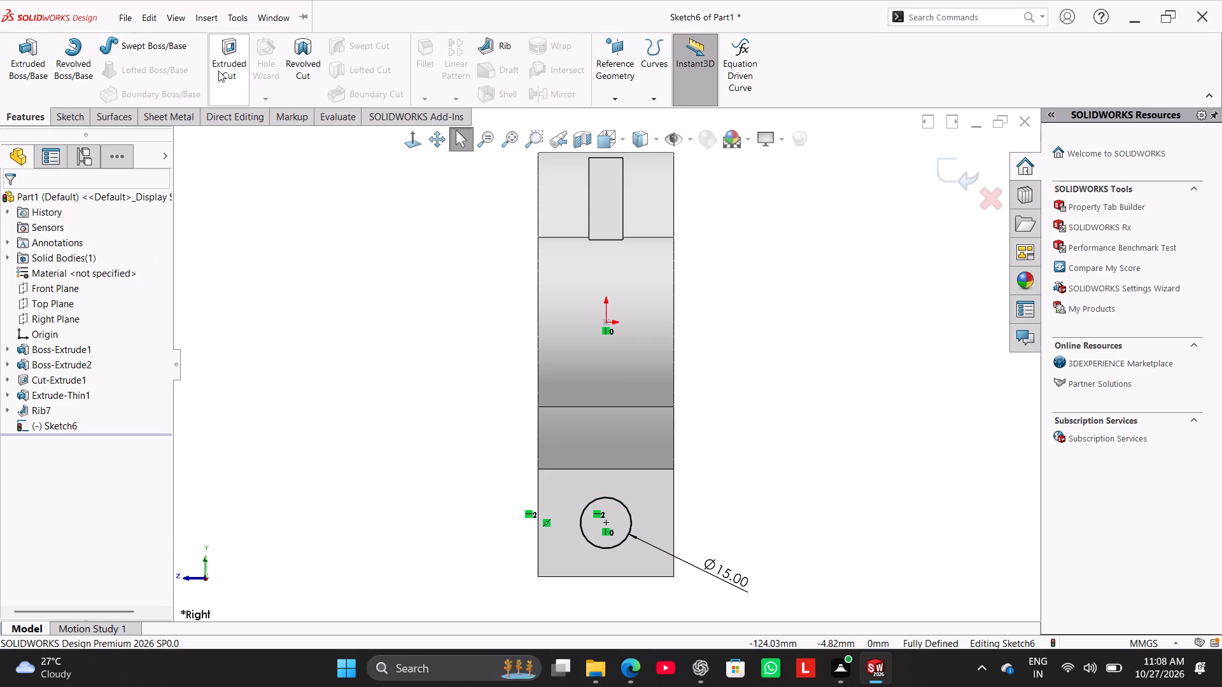
left_click(220, 71)
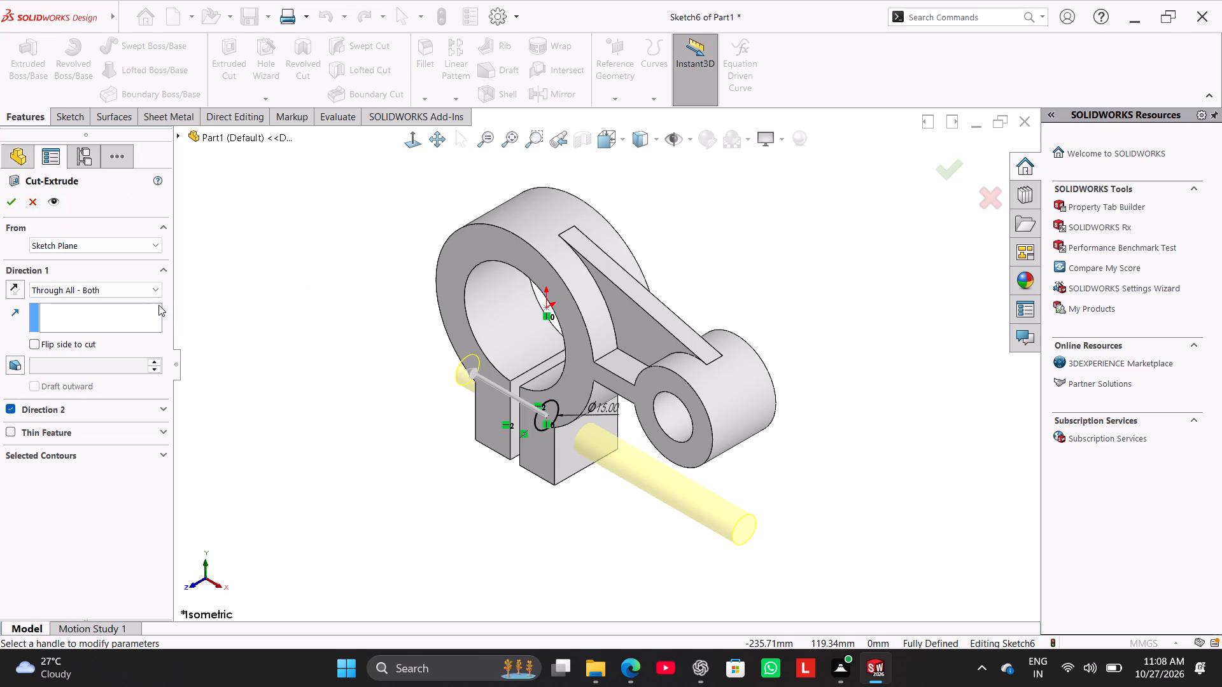
left_click(101, 289)
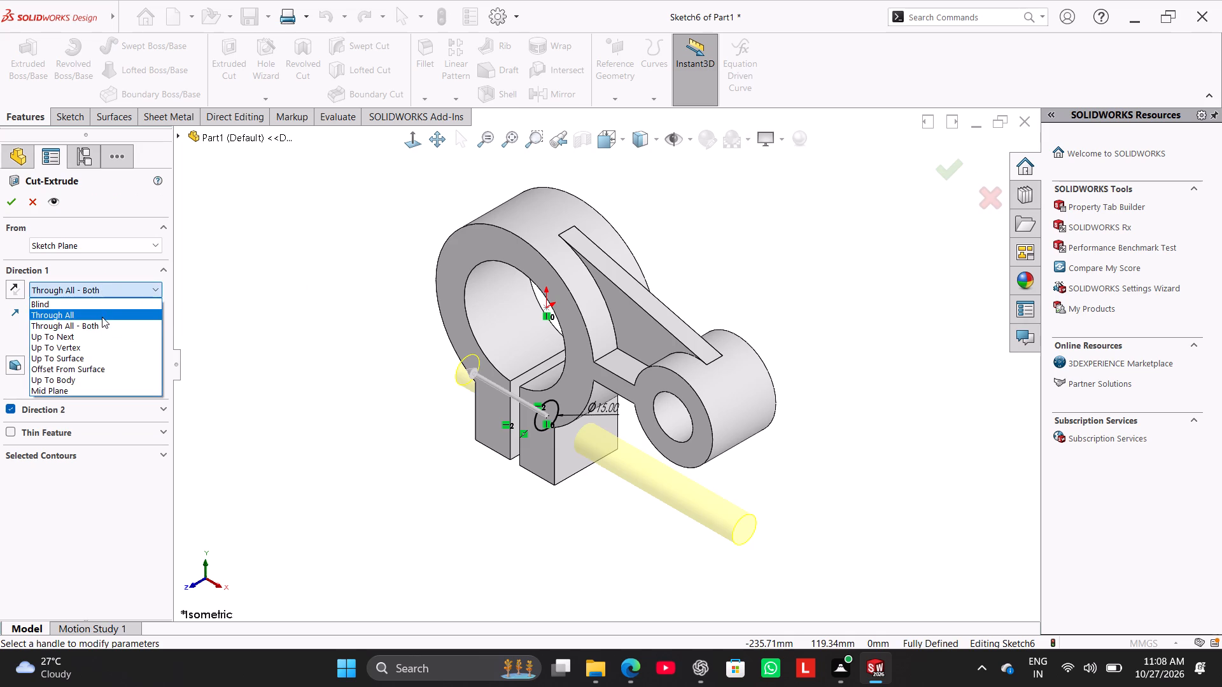
left_click(106, 326)
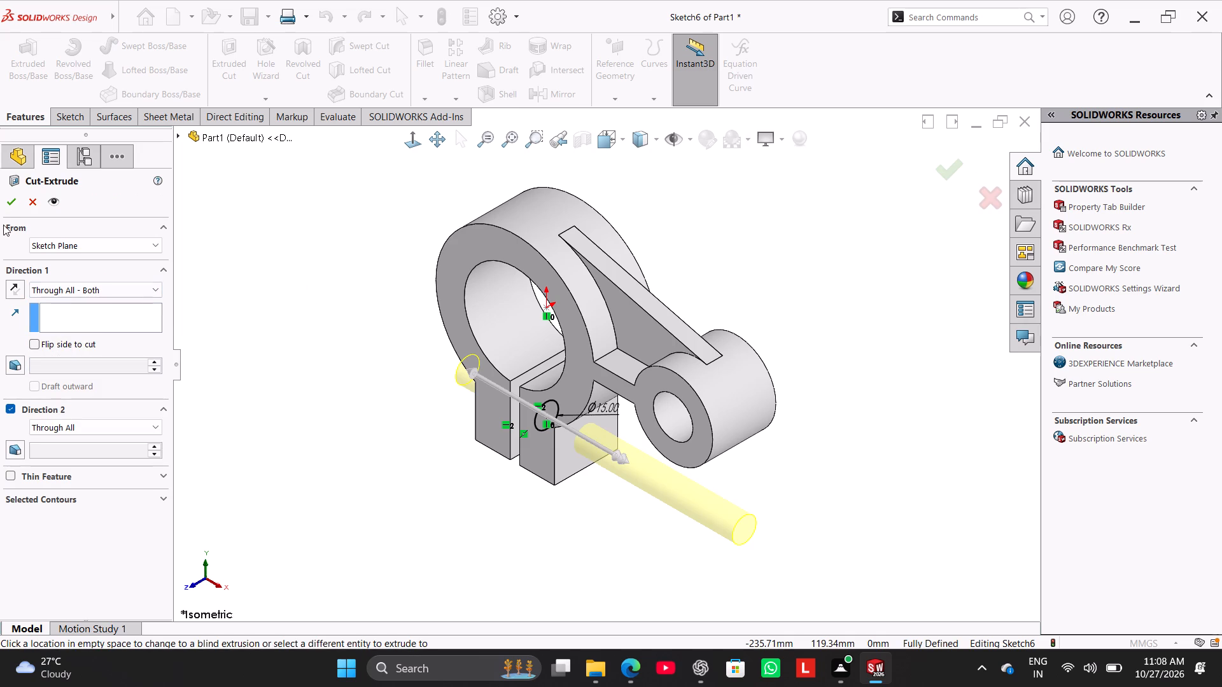
left_click(6, 202)
left_click(234, 318)
Examine the finished bracket from another angle, including the split base block and its hole, and return to the isometric view.
right_click_drag(226, 406, 257, 389)
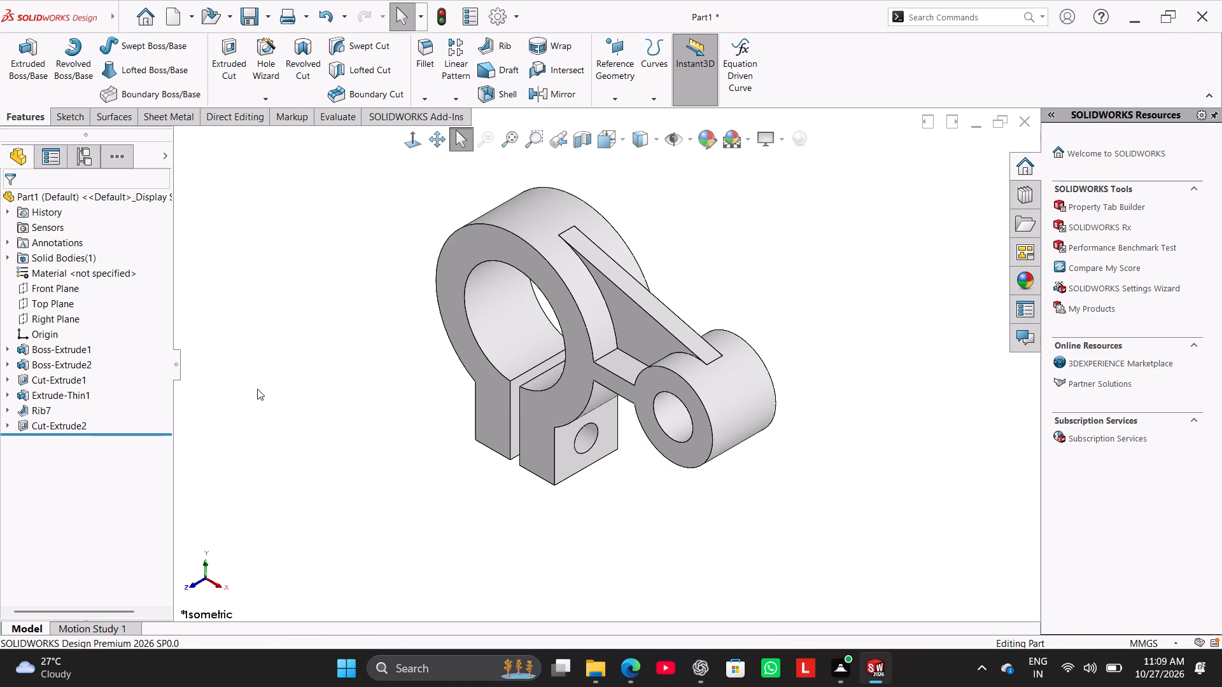
right_click_drag(257, 389, 428, 299)
right_click_drag(397, 333, 476, 268)
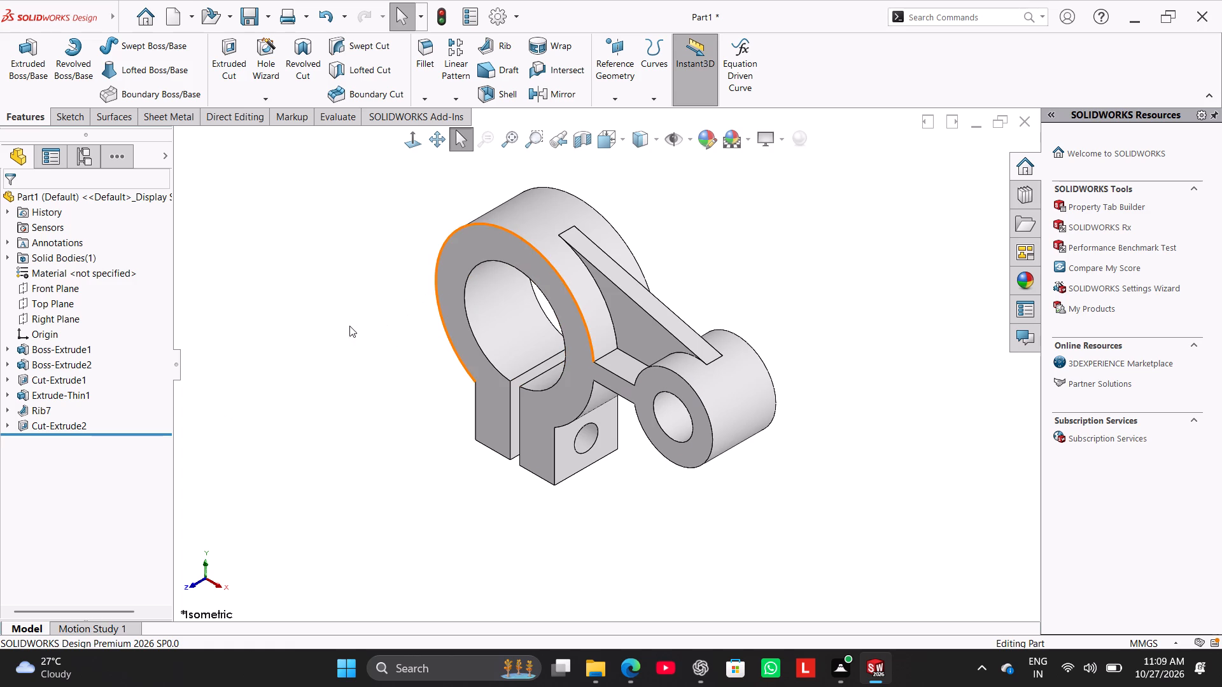
left_click(349, 326)
right_click_drag(344, 325, 530, 219)
left_click(372, 315)
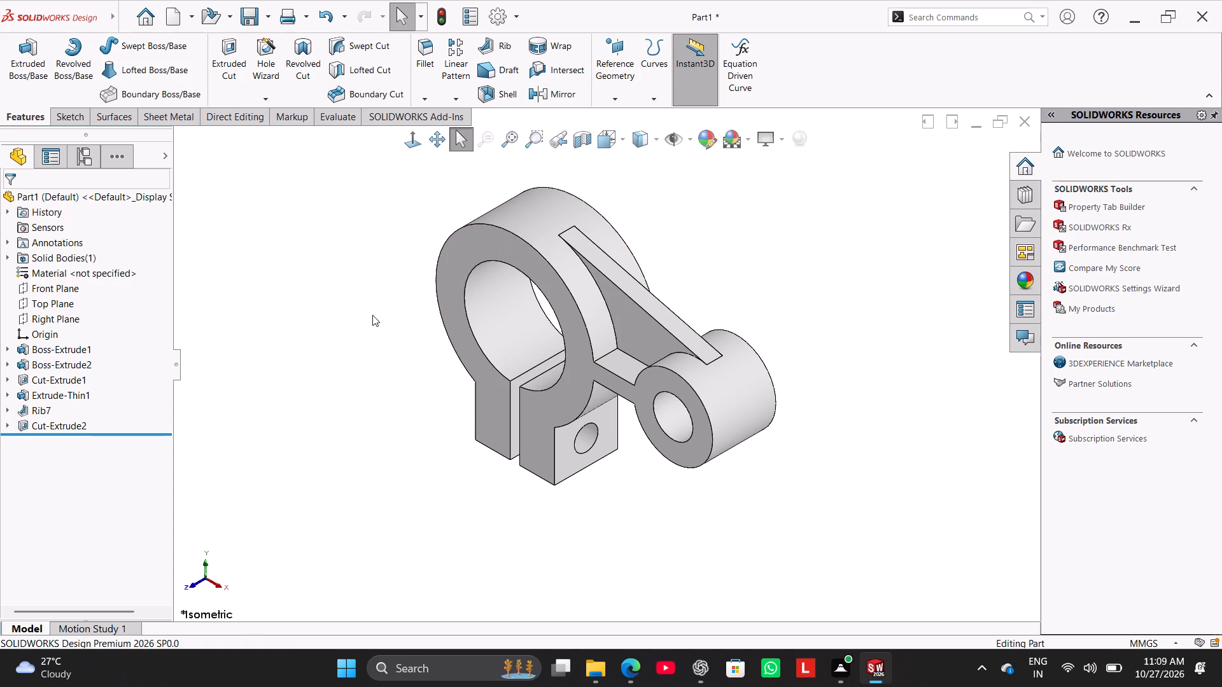
middle_click_drag(390, 309, 509, 382)
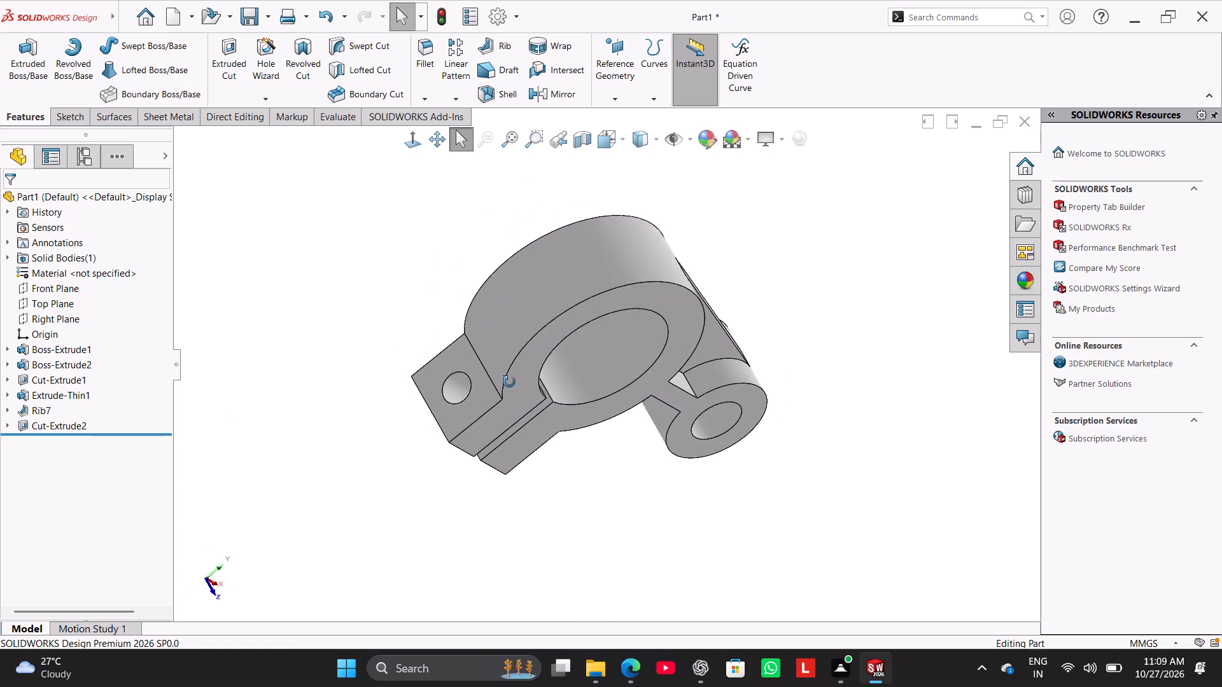
middle_click_drag(509, 382, 505, 384)
right_click_drag(321, 380, 451, 254)
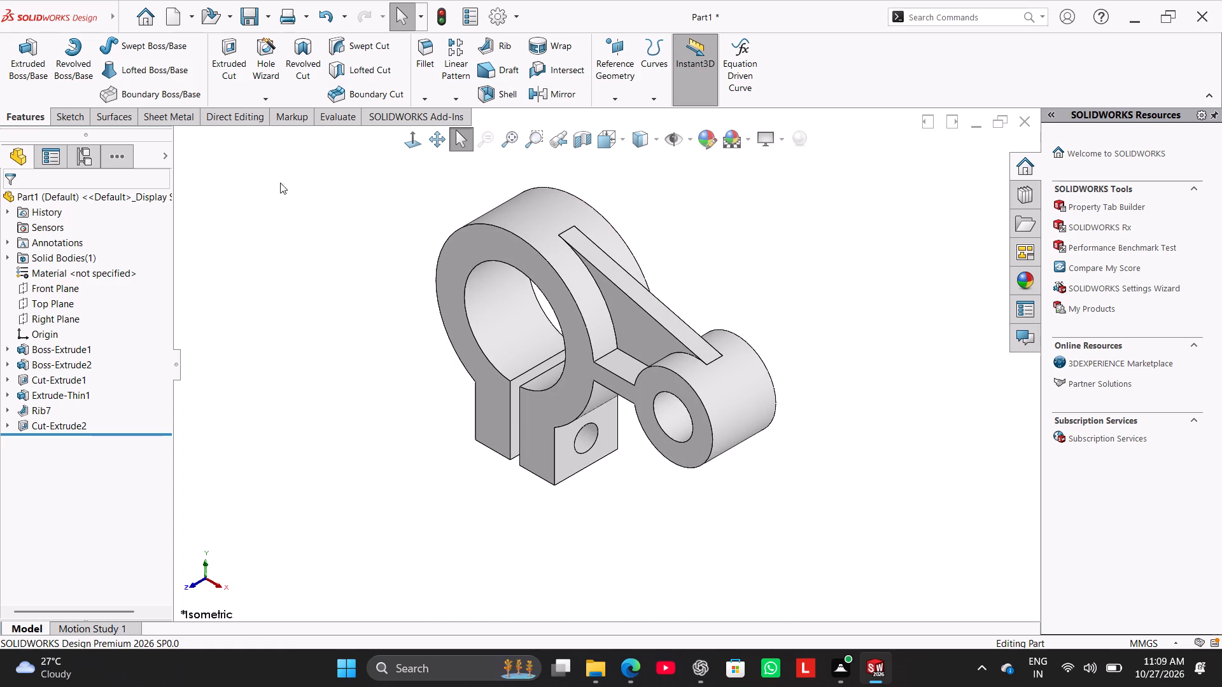
Save the part as "Dual Bore Pipe Support Bracket" in the Worked folder in SOLIDWORKS Part format.
left_click(267, 24)
left_click(269, 50)
key("ctrl+v")
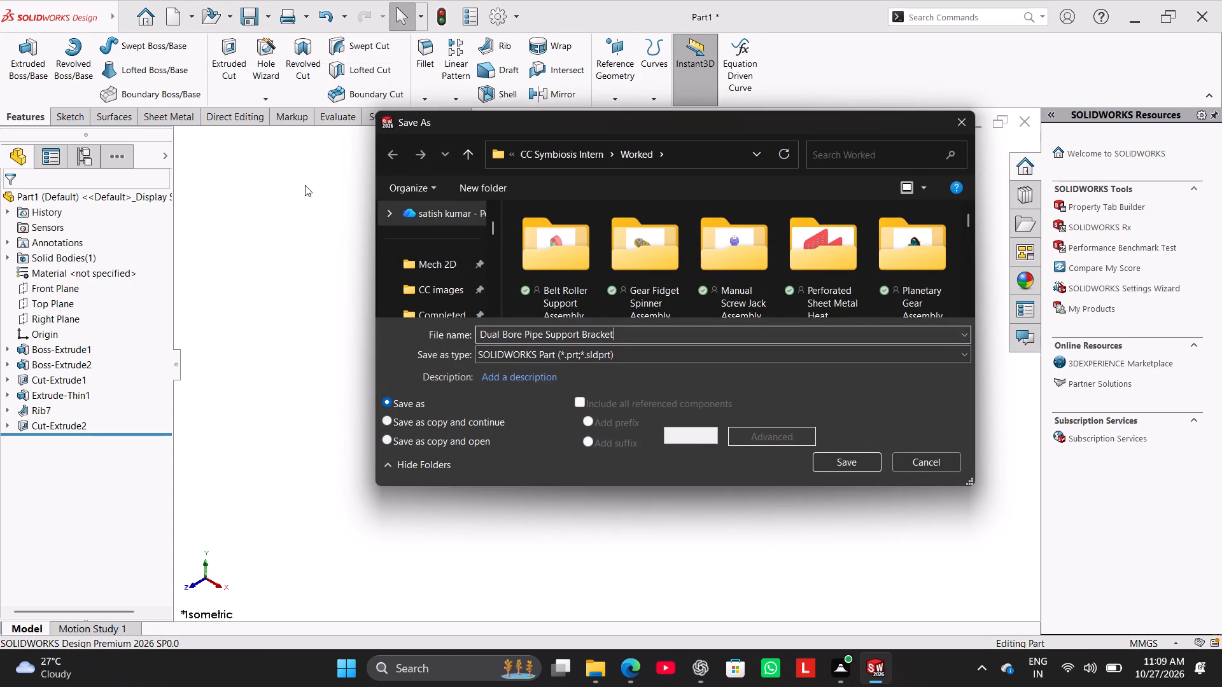
left_click(848, 459)
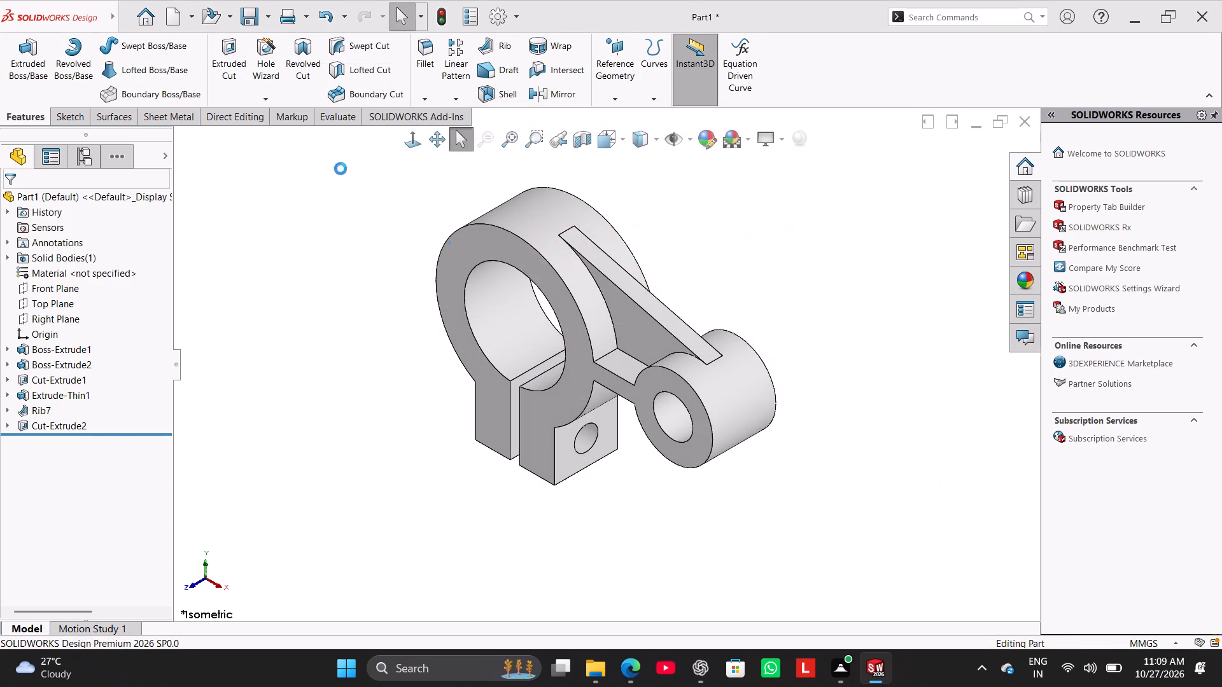
Save a PDF copy of the part as "Dual Bore Pipe Support Bracket.pdf" in the Worked folder.
left_click(263, 23)
left_click(265, 52)
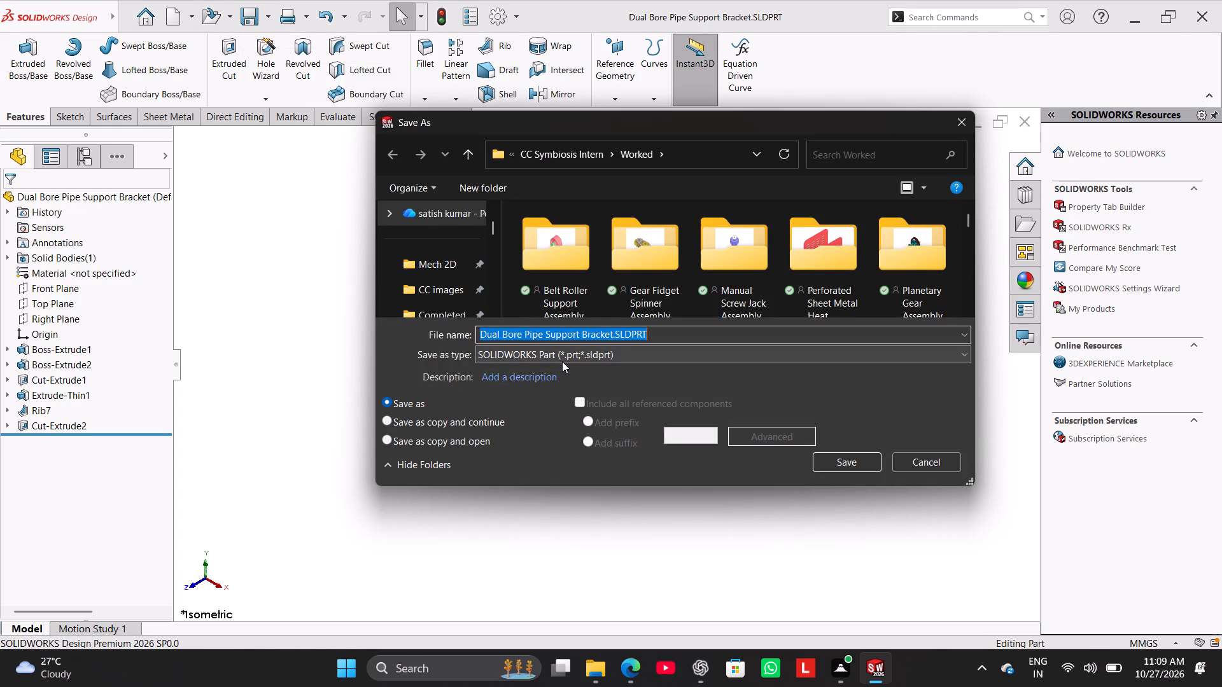
left_click(562, 361)
left_click(645, 125)
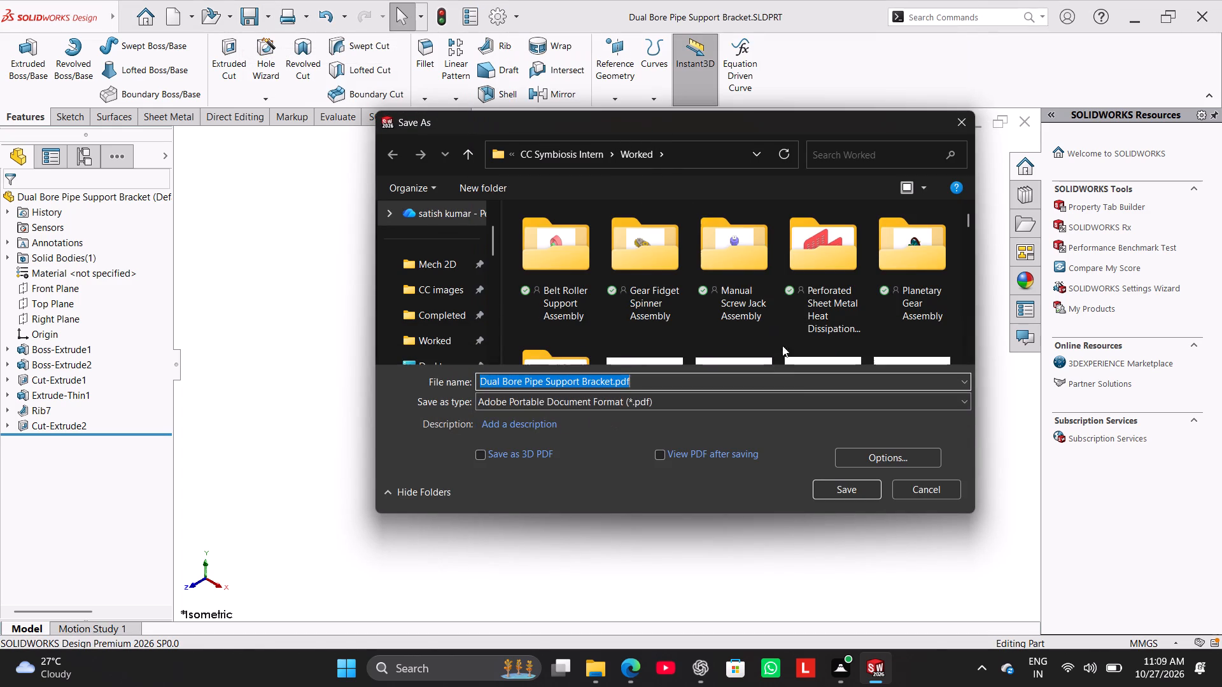
left_click(832, 485)
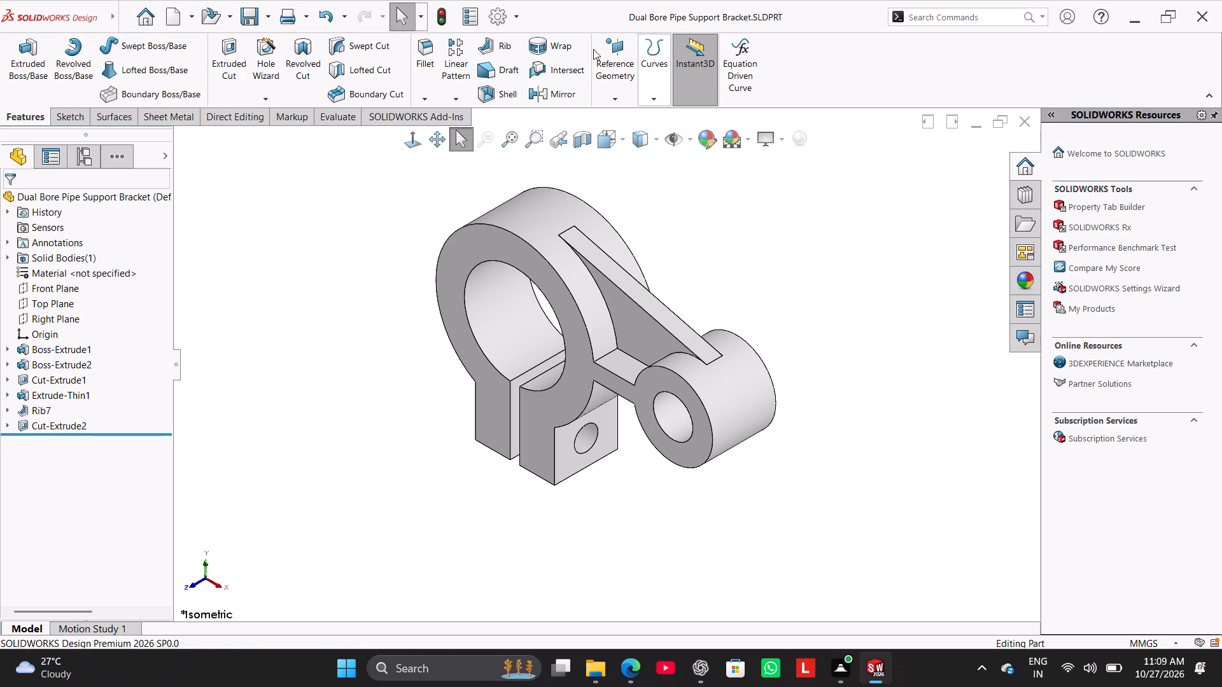
Close the Dual Bore Pipe Support Bracket part document.
left_click(1024, 127)
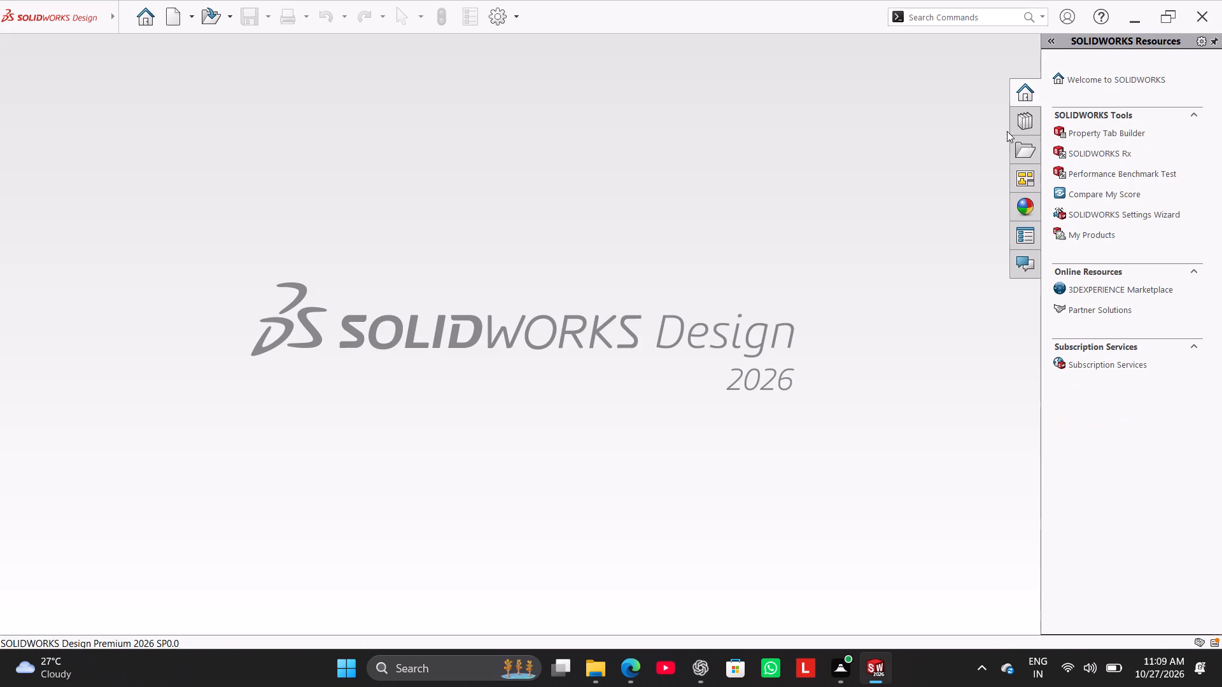